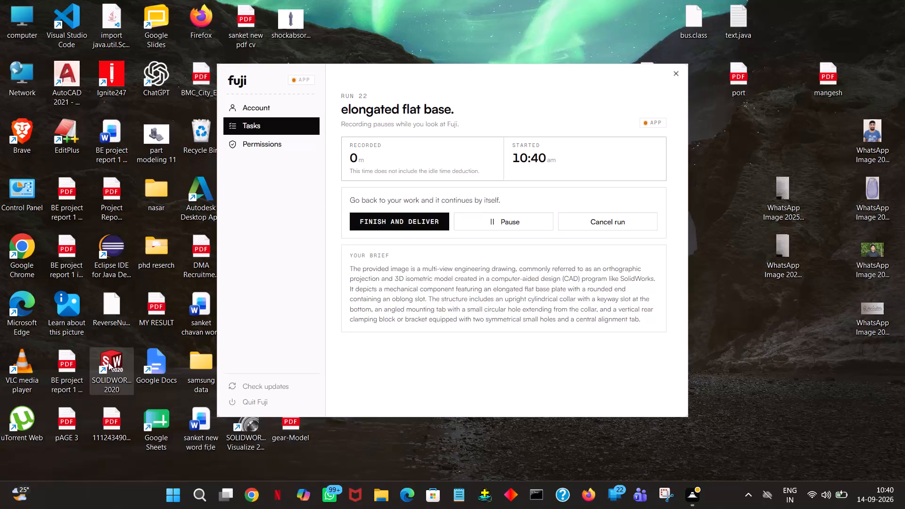
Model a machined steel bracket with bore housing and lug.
Start SOLIDWORKS 2020 and create a new part document.
double_click(108, 362)
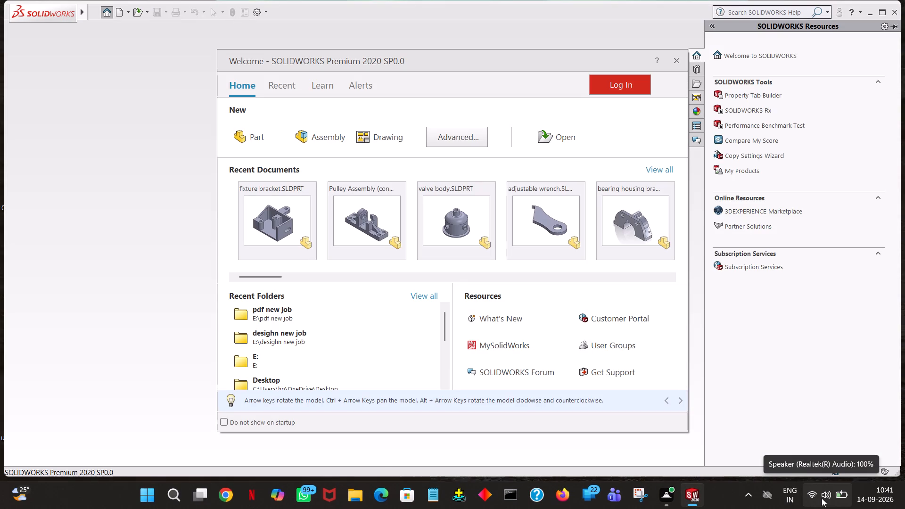
double_click(259, 145)
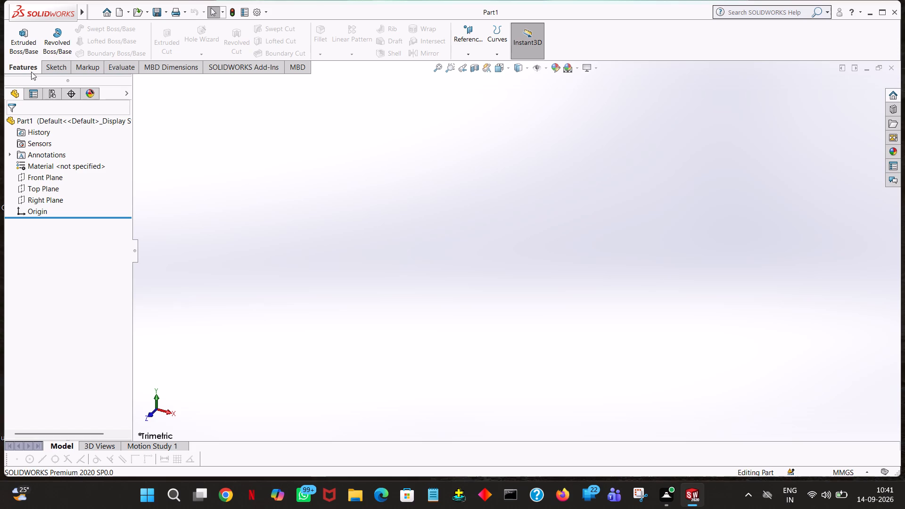
Start a sketch on the Top Plane and draw a horizontal line 155/2 mm long from the origin toward negative X.
left_click(49, 192)
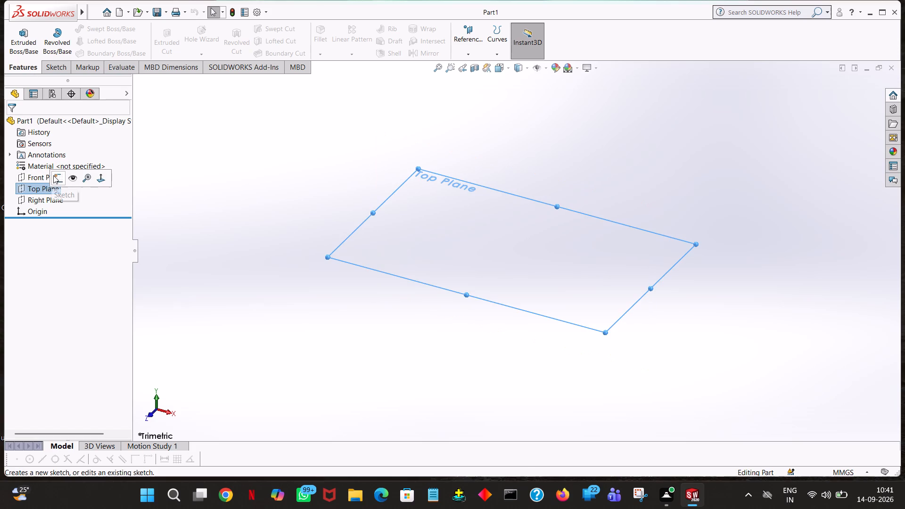
left_click(53, 175)
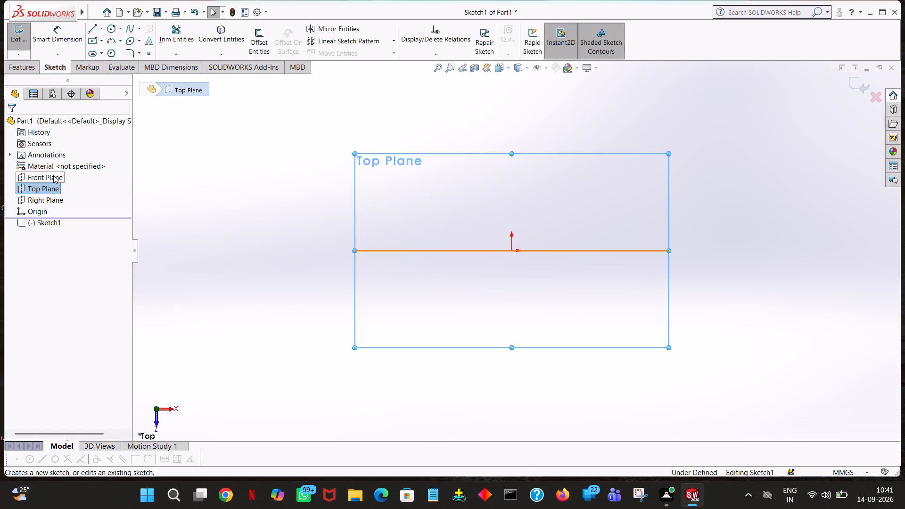
left_click(90, 29)
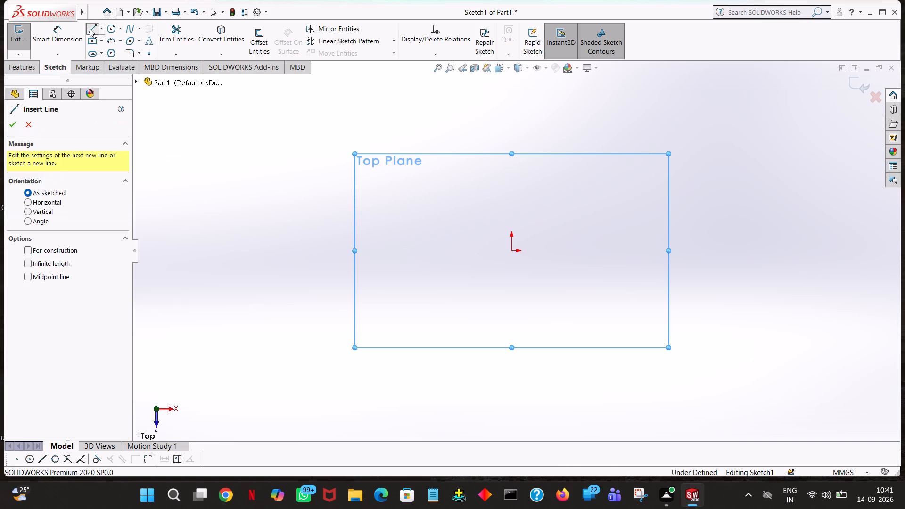
left_click(511, 251)
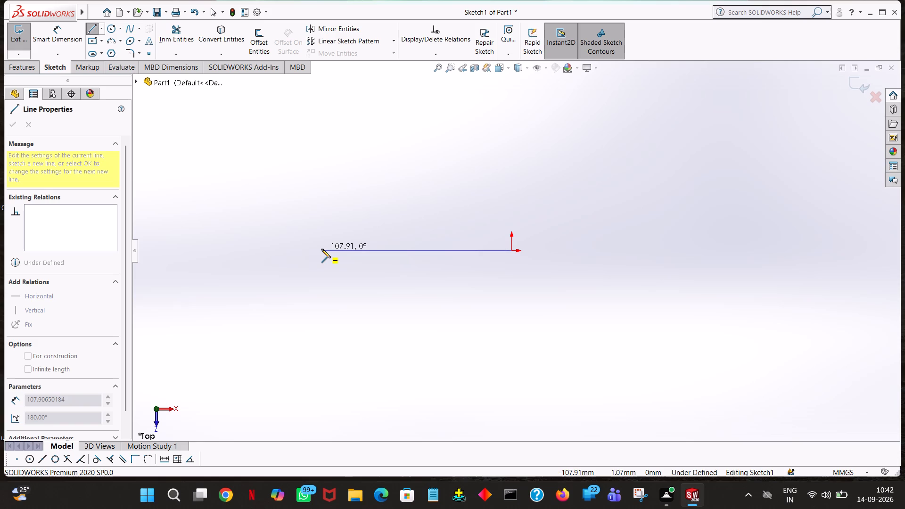
left_click(321, 249)
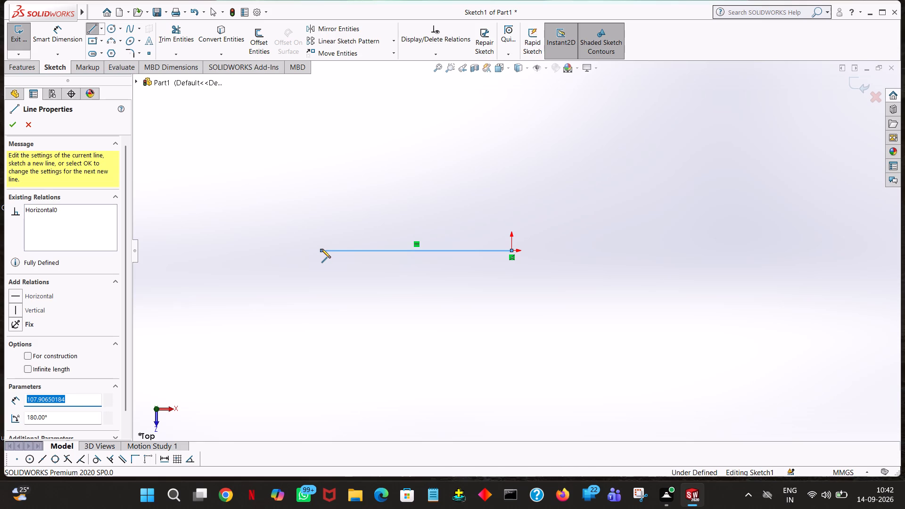
type("155/2")
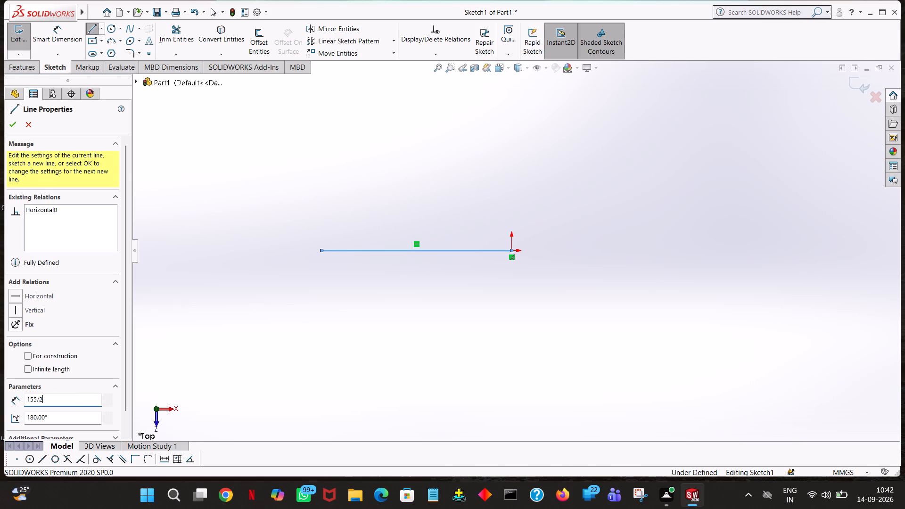
key("Return")
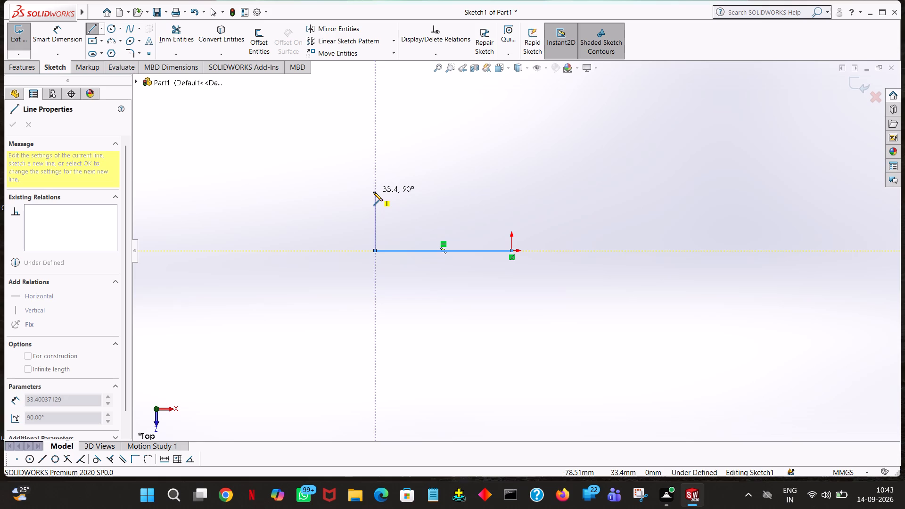
Continue the chain with lines 25 mm up, 155 mm across, 50 mm down, and 155 mm back, leaving the negative-X end open.
left_click(373, 192)
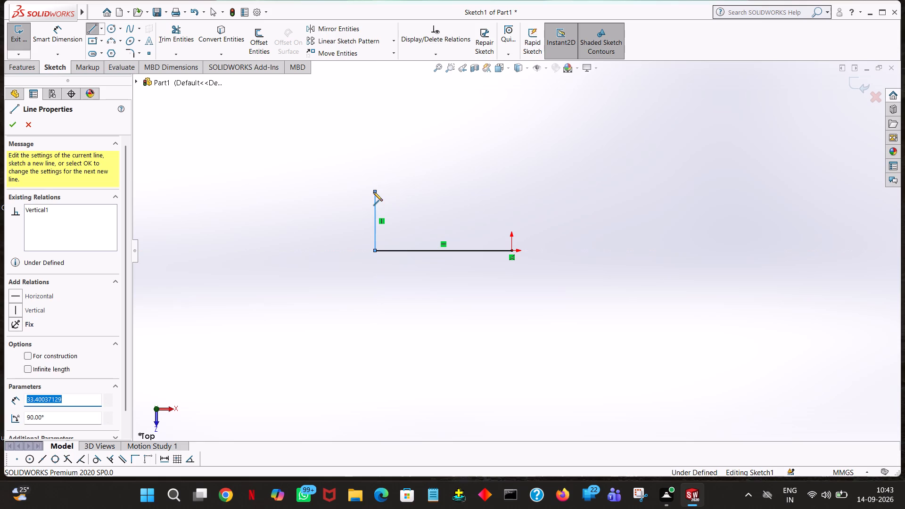
type("25")
key("Return")
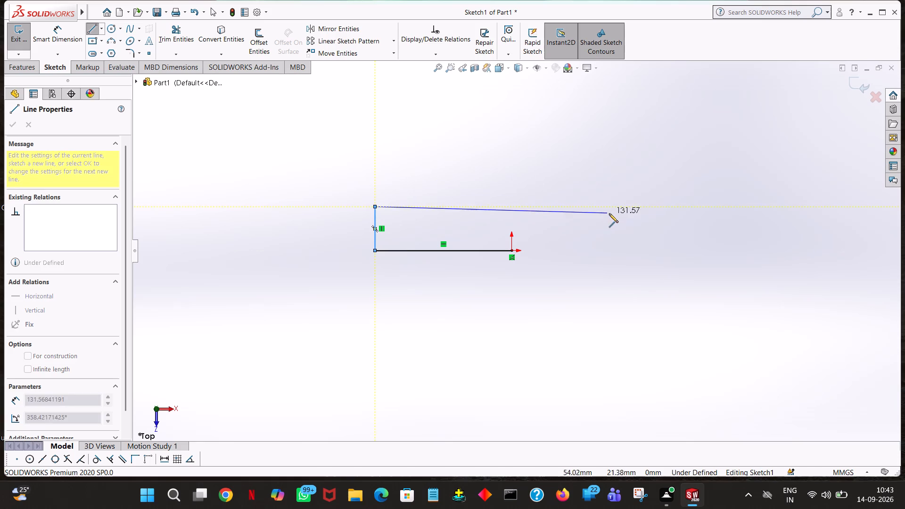
left_click(642, 205)
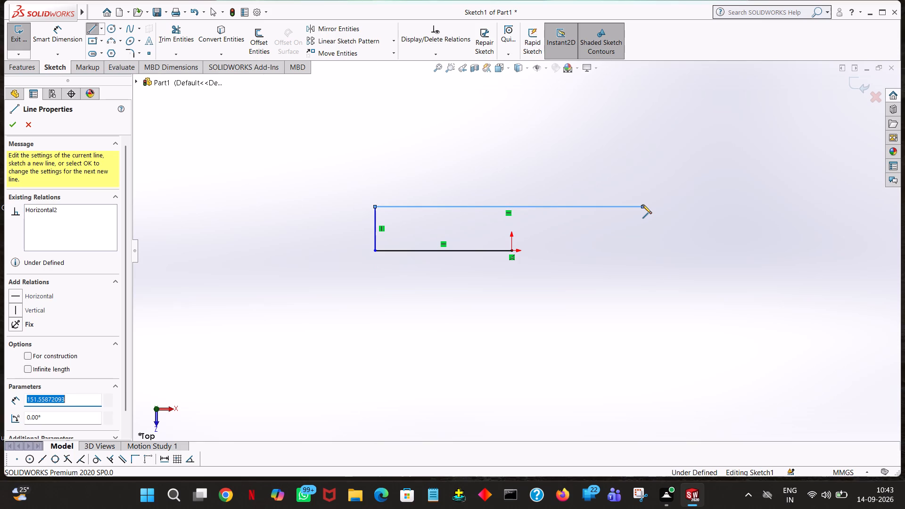
type("155")
key("Return")
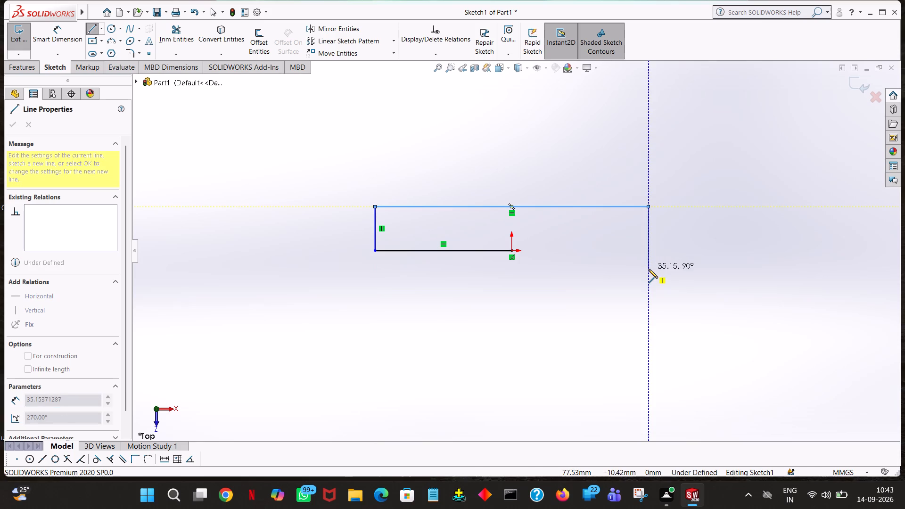
left_click(649, 269)
type("50")
key("Return")
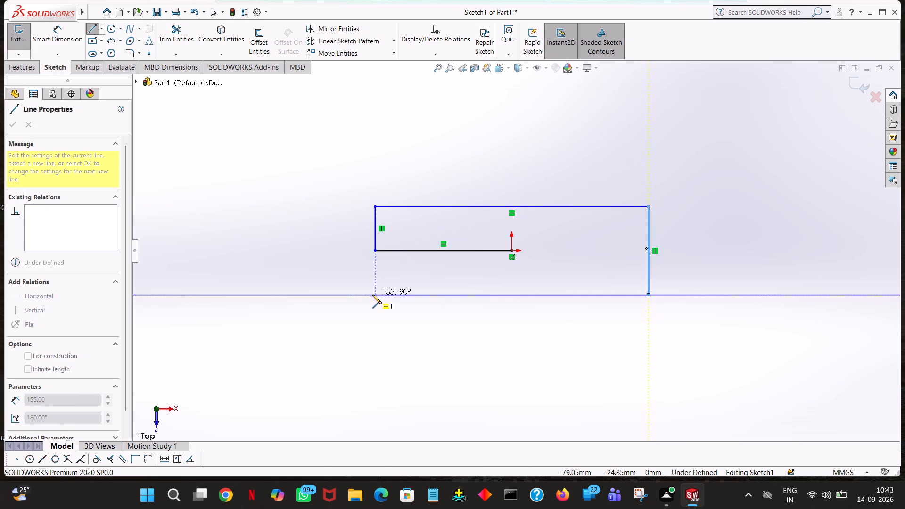
left_click(375, 294)
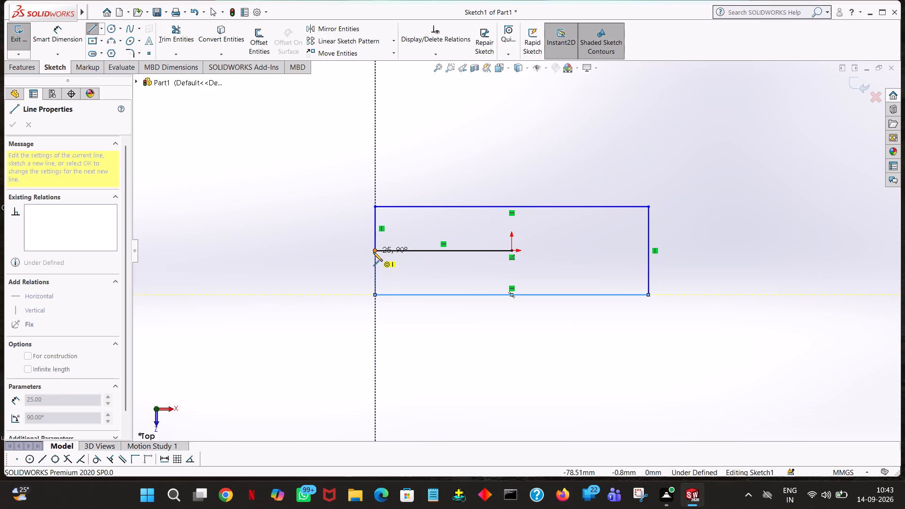
right_click(361, 273)
left_click(373, 279)
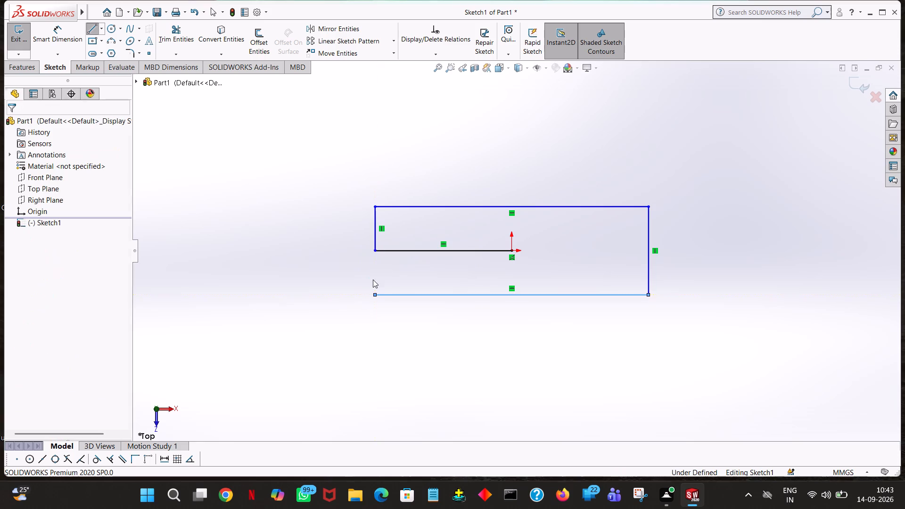
Trim away the horizontal line at the origin and the 25 mm vertical line at the open end.
left_click(184, 38)
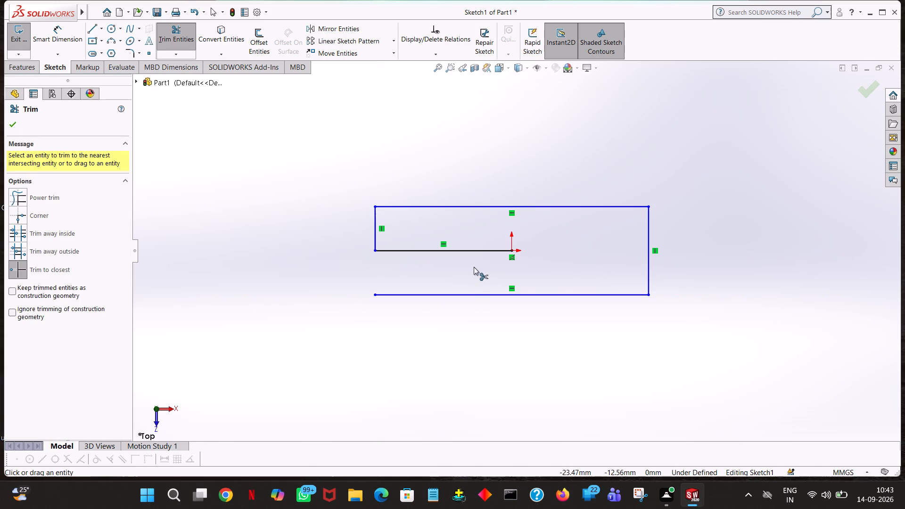
left_click(488, 249)
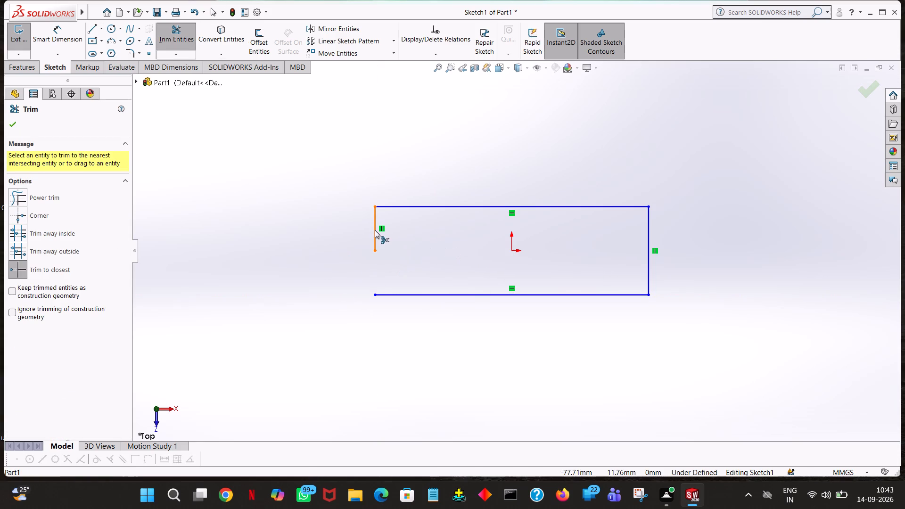
left_click(375, 229)
left_click(15, 131)
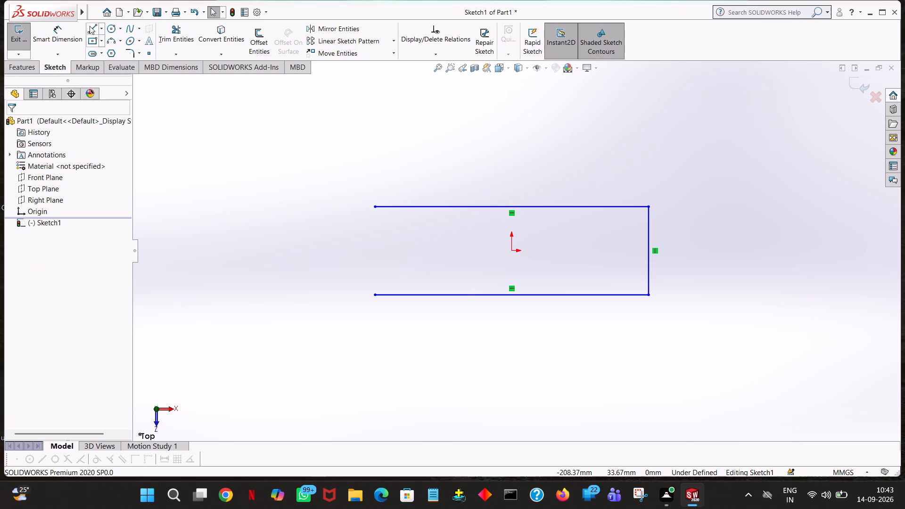
Close the open end of the rectangle with a 50 mm vertical line between the two free endpoints.
left_click(90, 25)
left_click(376, 205)
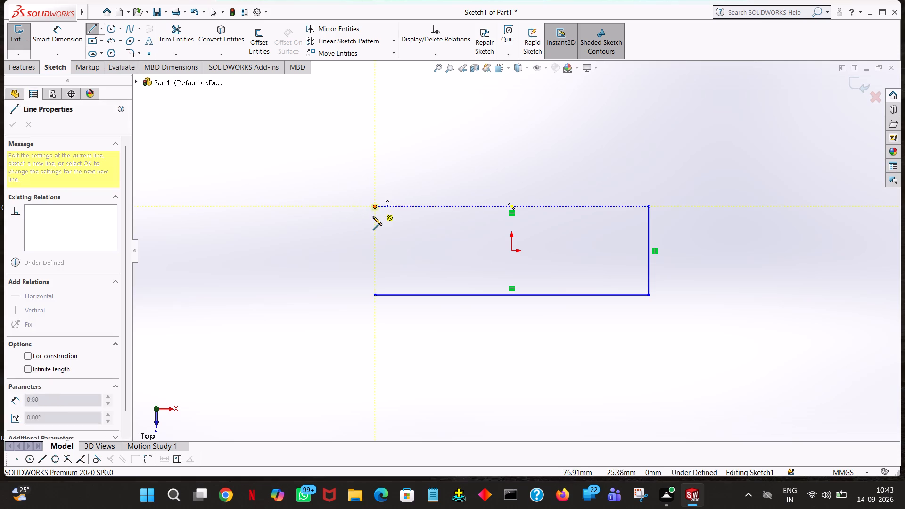
left_click(375, 296)
right_click(375, 296)
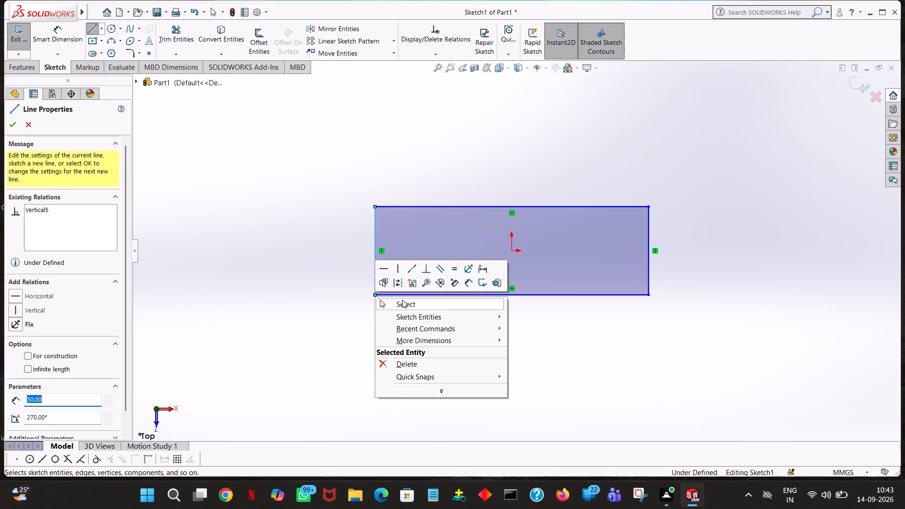
left_click(403, 300)
left_click(755, 137)
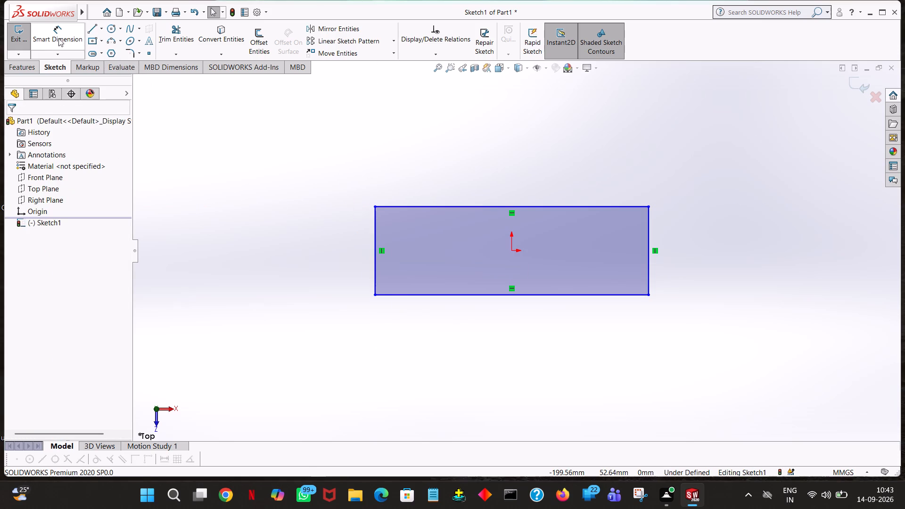
Add driving dimensions for the rectangle's length along its upper edge and its width along the positive-X edge.
left_click(61, 36)
left_click(567, 206)
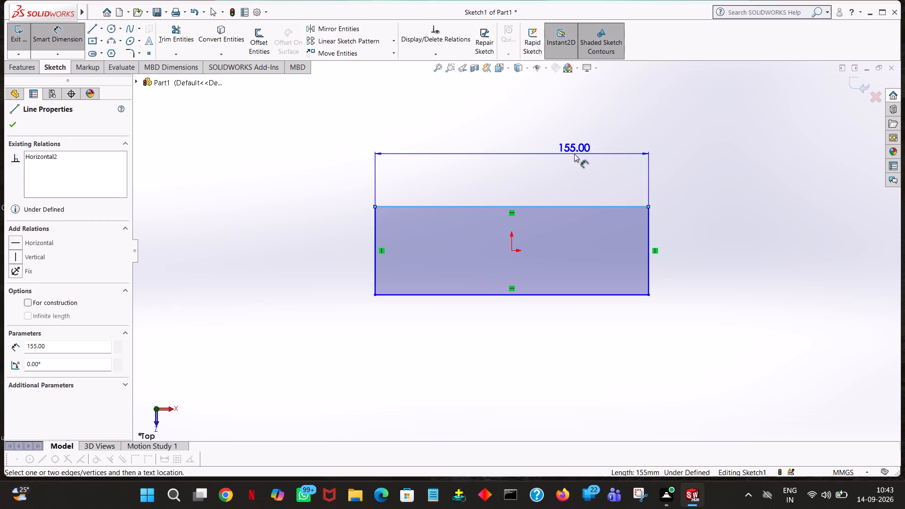
left_click(574, 154)
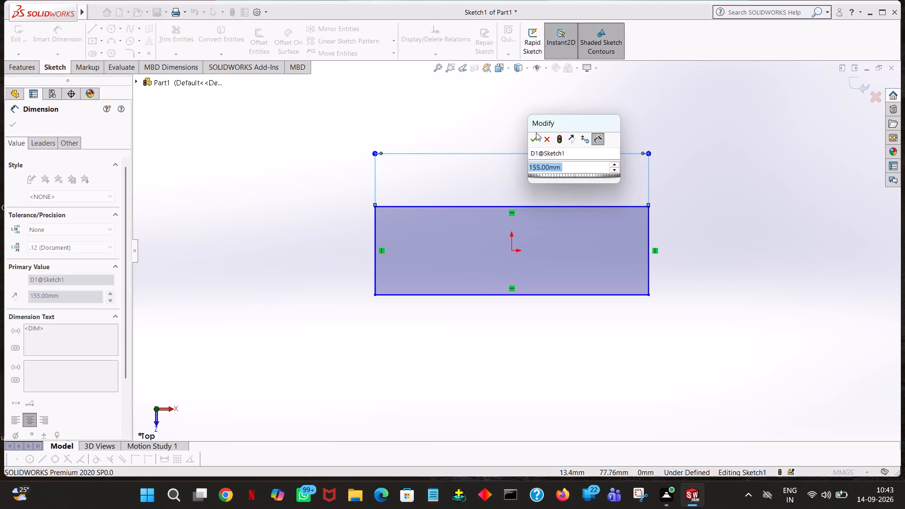
left_click(536, 134)
left_click(746, 186)
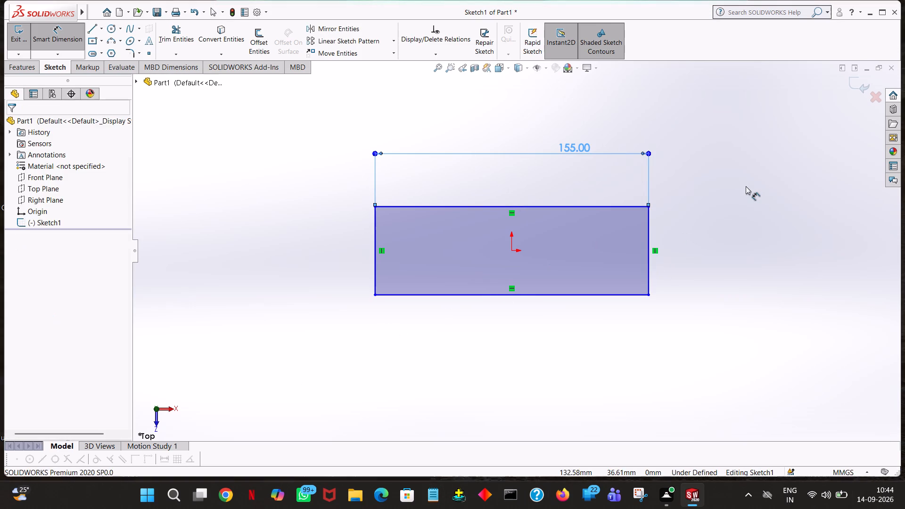
left_click(647, 238)
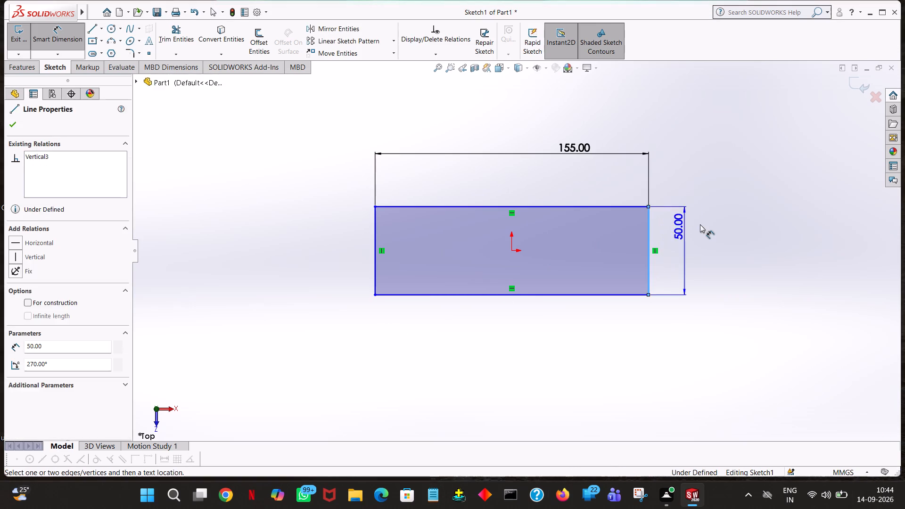
left_click(710, 224)
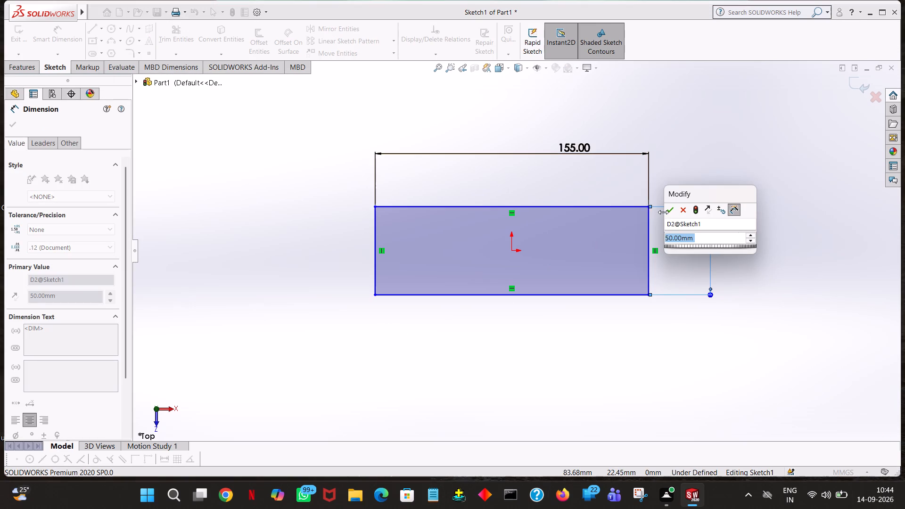
left_click(668, 212)
left_click(730, 129)
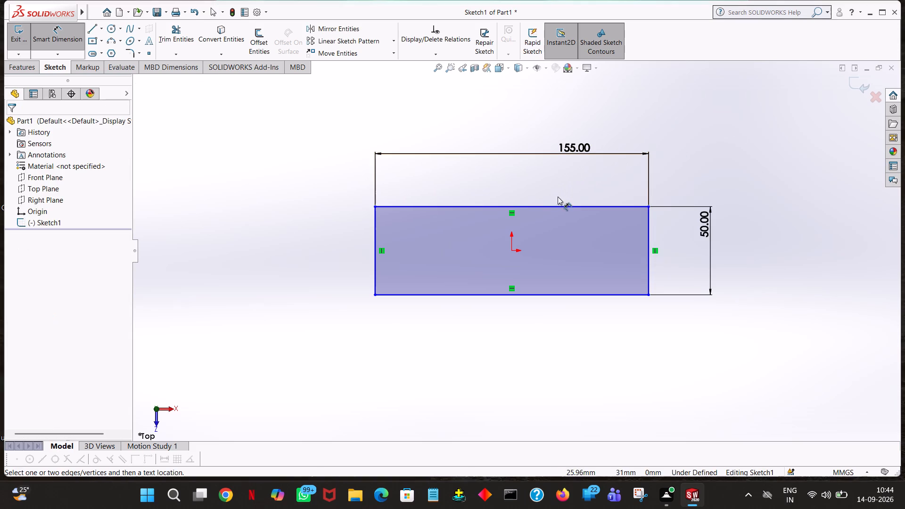
Dimension the vertical distance between the rectangle's upper edge and the origin.
left_click(559, 206)
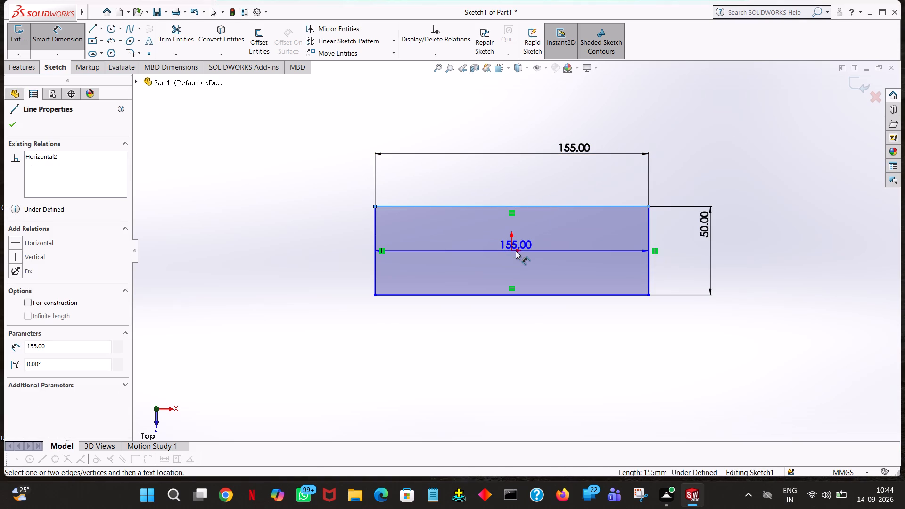
left_click(513, 249)
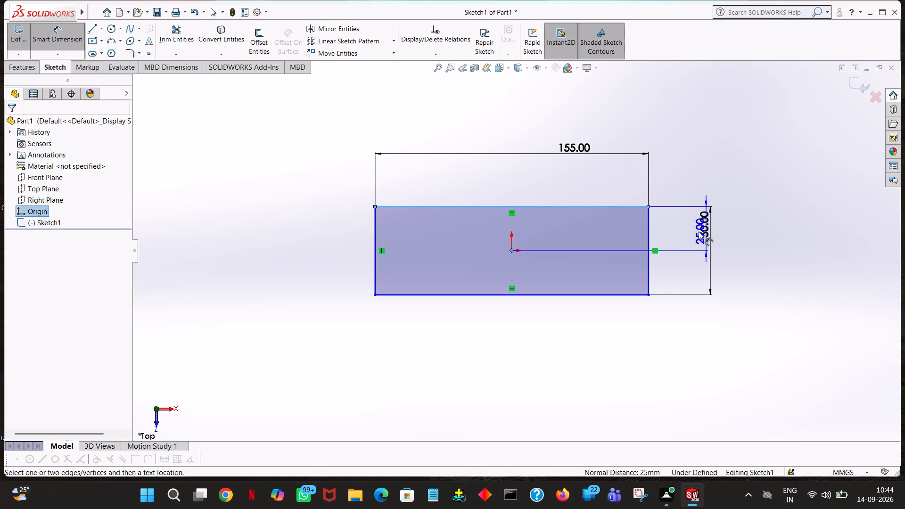
left_click(225, 210)
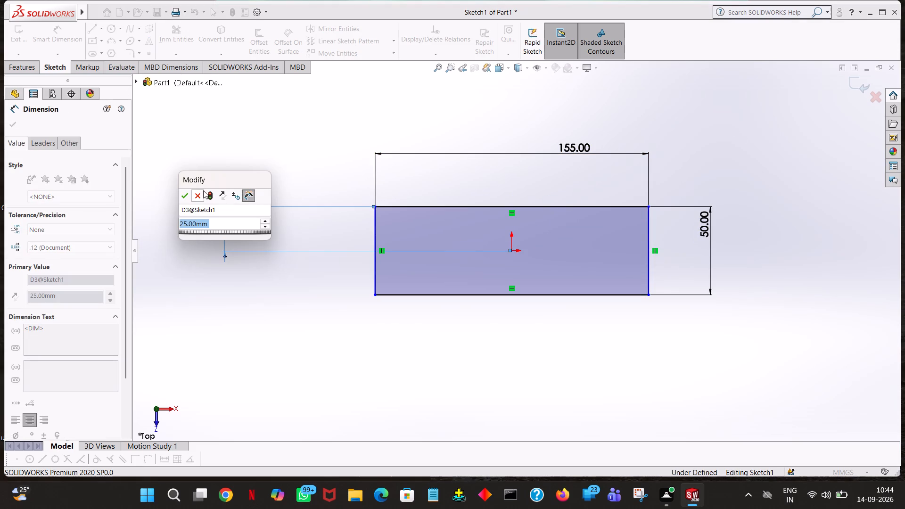
left_click(182, 197)
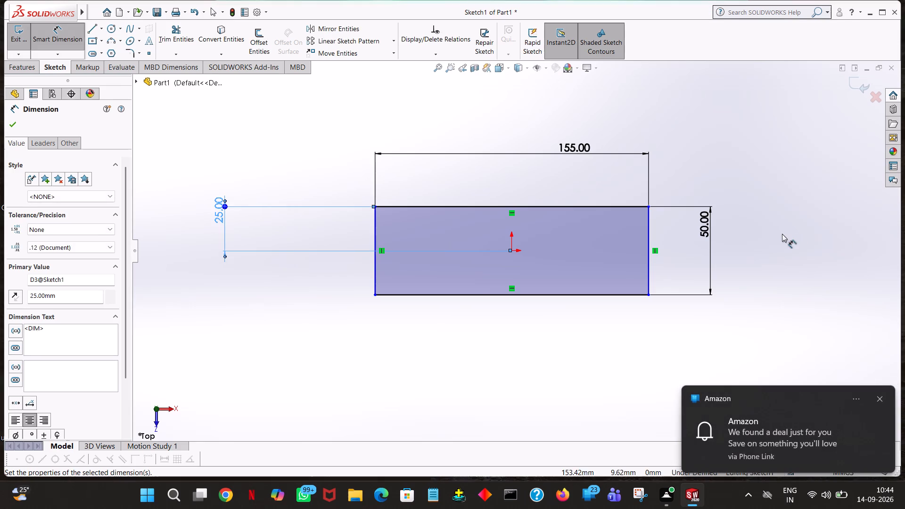
left_click(782, 234)
left_click(880, 396)
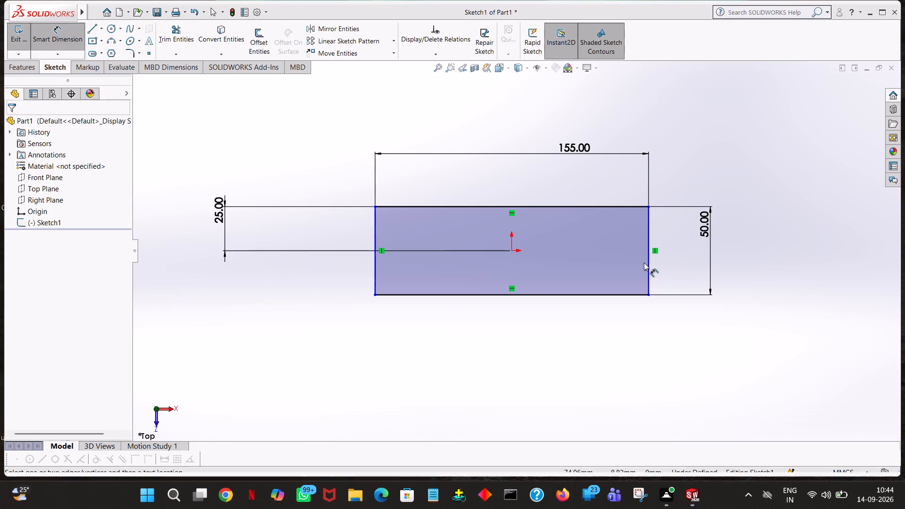
Dimension the horizontal distance between the rectangle's positive-X edge and the origin.
left_click(647, 257)
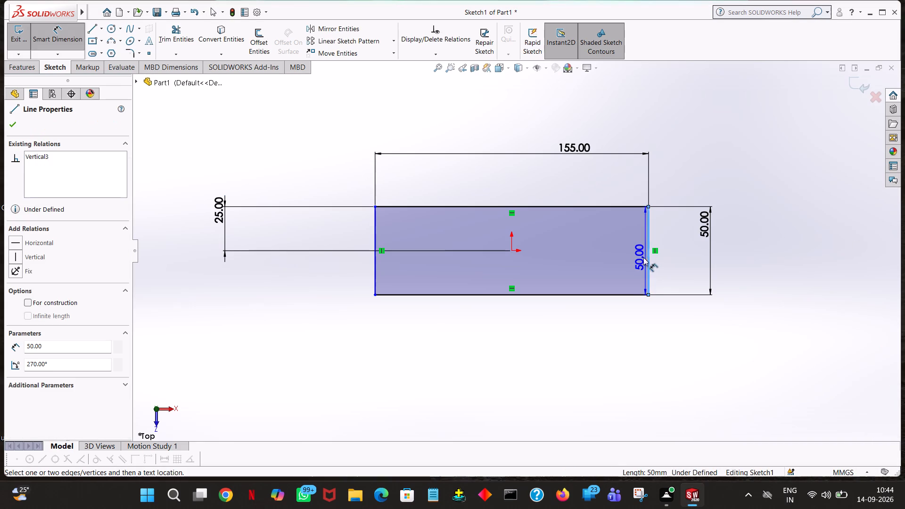
left_click(512, 248)
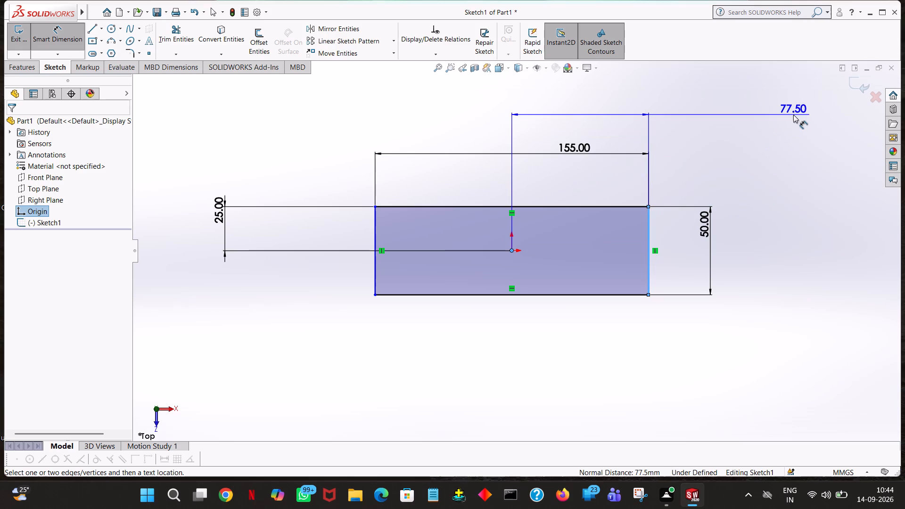
left_click(793, 115)
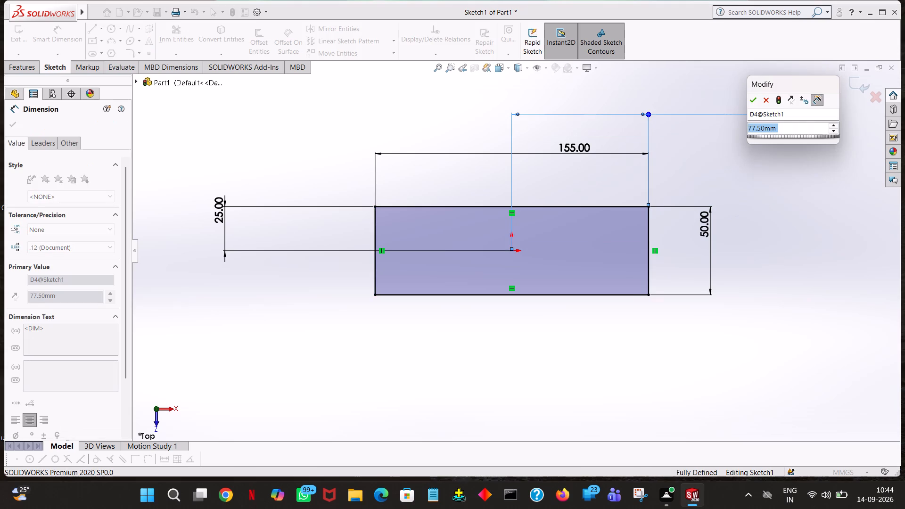
left_click(752, 95)
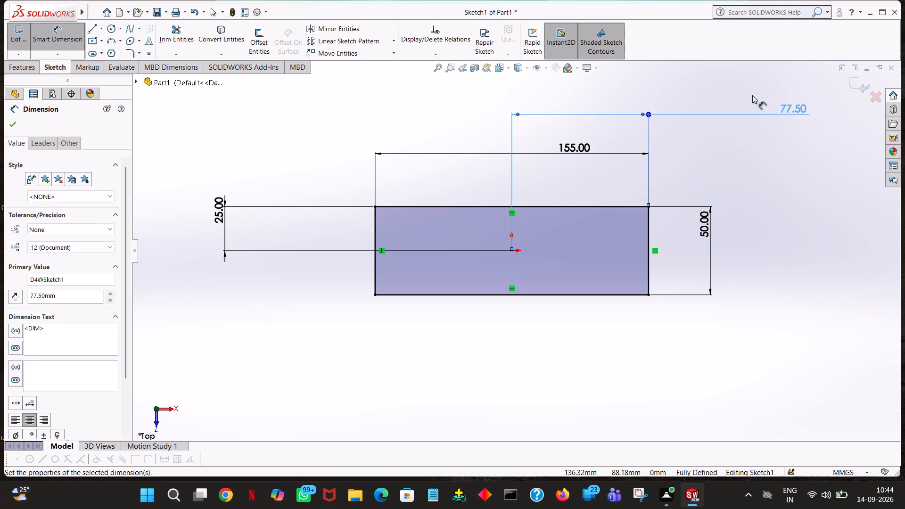
left_click(797, 157)
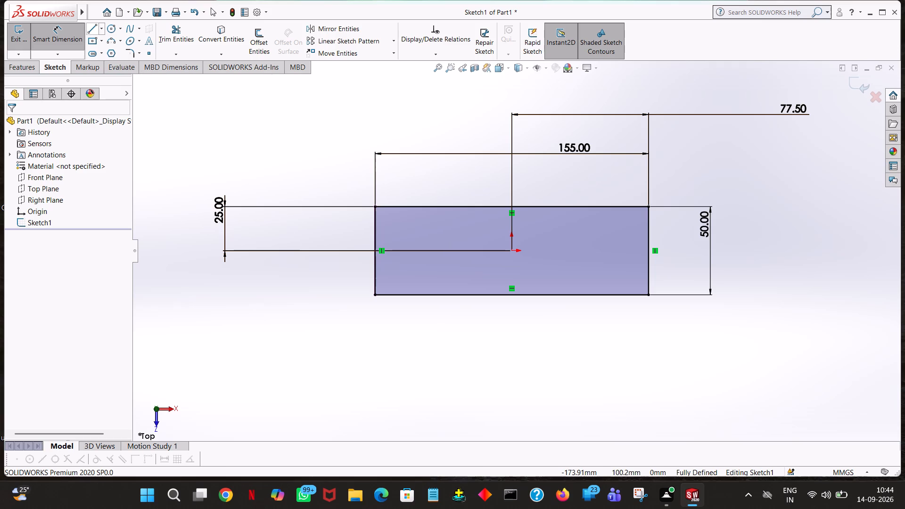
Extrude the rectangle sketch as a blind boss 11 mm deep to form the base plate.
left_click(31, 67)
left_click(26, 46)
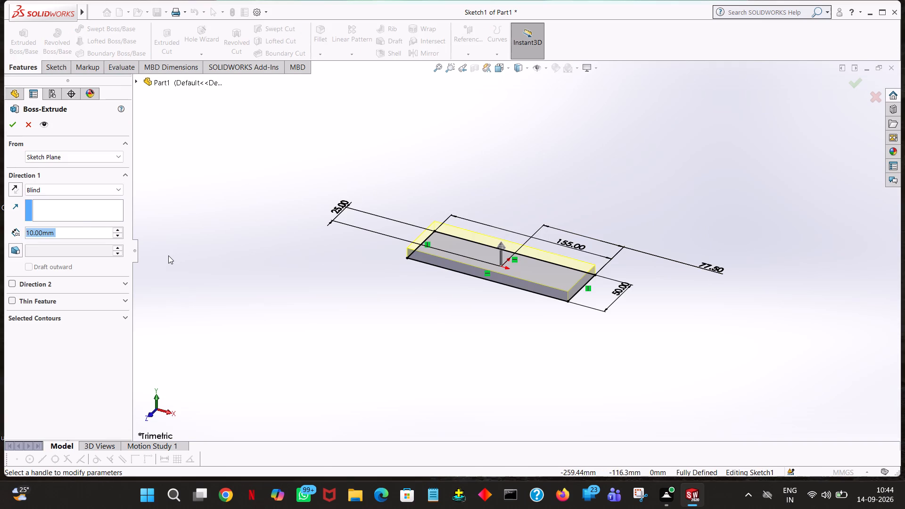
type("11")
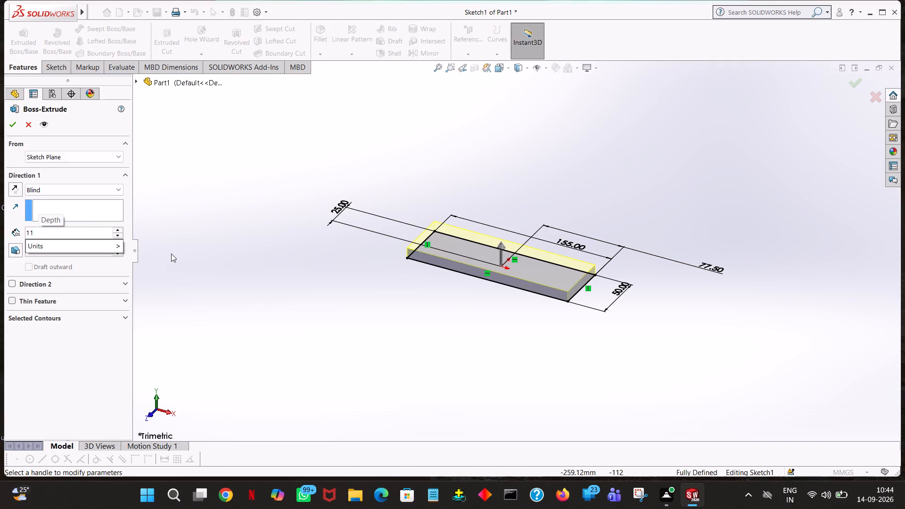
left_click(173, 254)
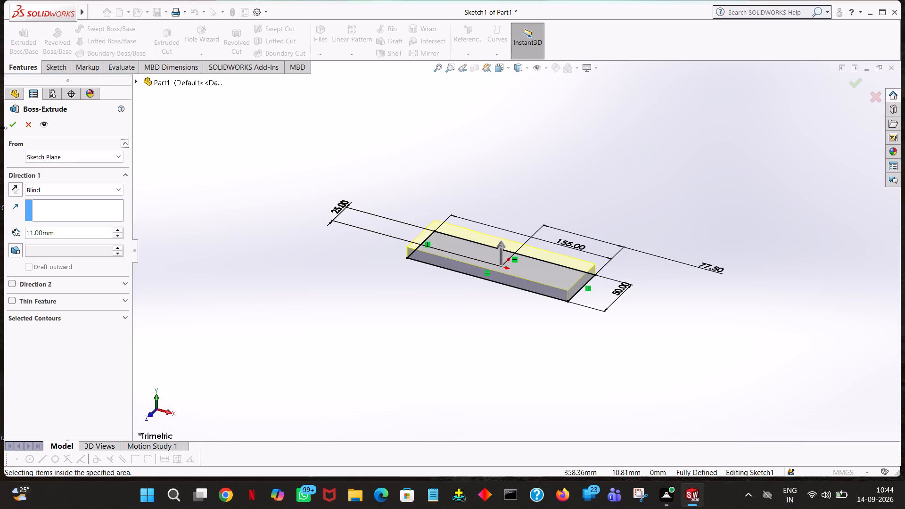
left_click(7, 125)
left_click(517, 173)
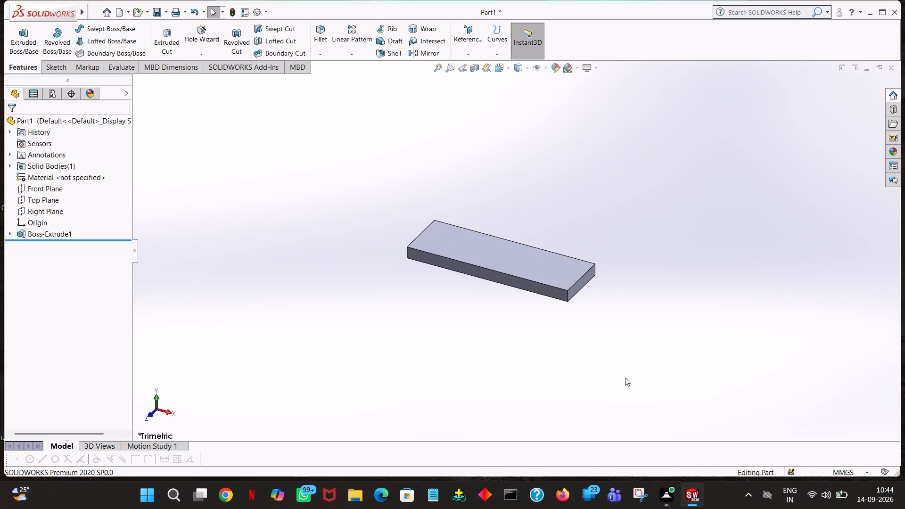
Start a new Extruded Boss/Base sketch on the top face of the base plate.
middle_click_drag(643, 375, 740, 401)
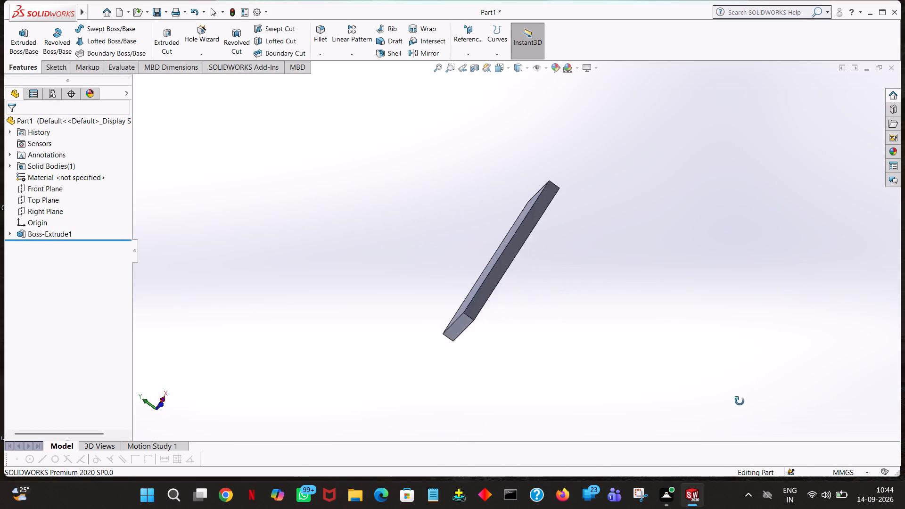
middle_click_drag(740, 401, 748, 474)
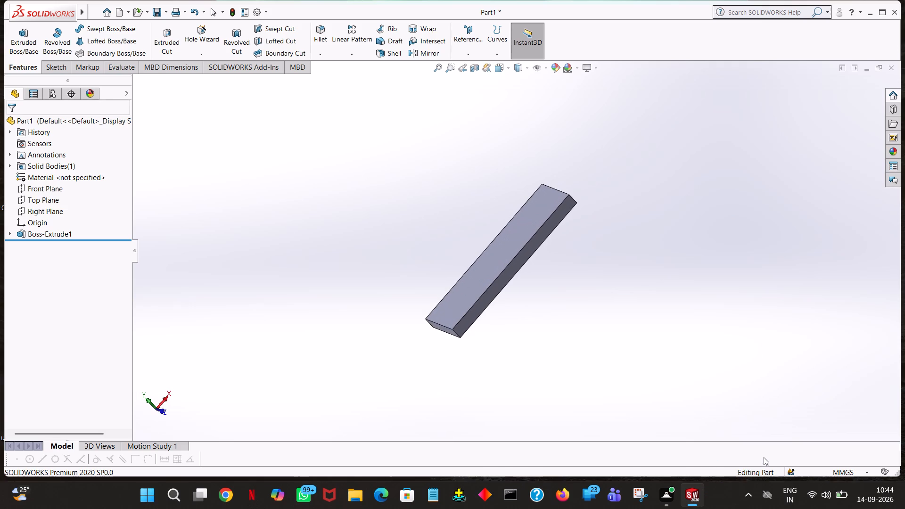
key("ctrl+7")
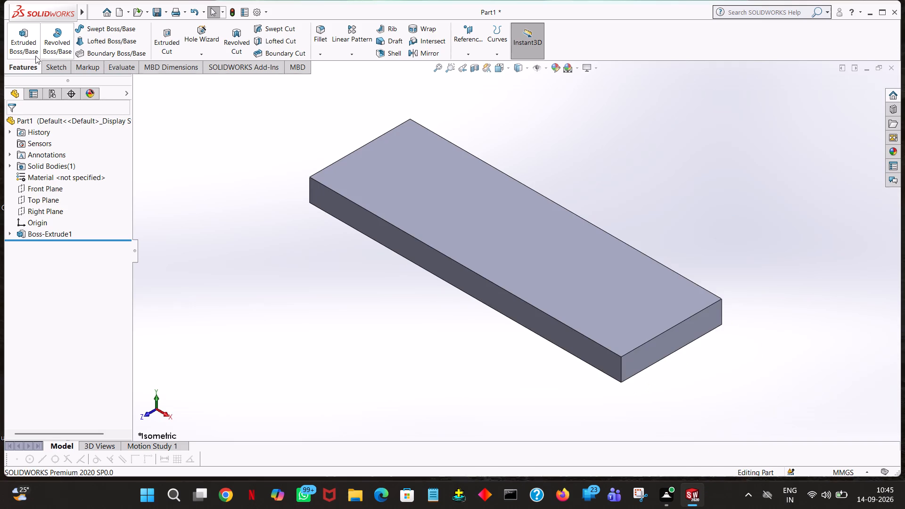
left_click(32, 43)
left_click(505, 215)
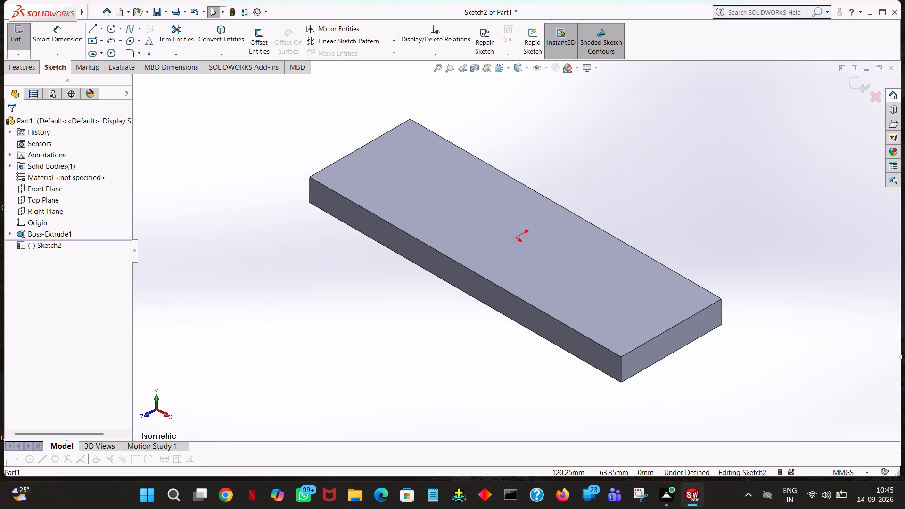
key("space")
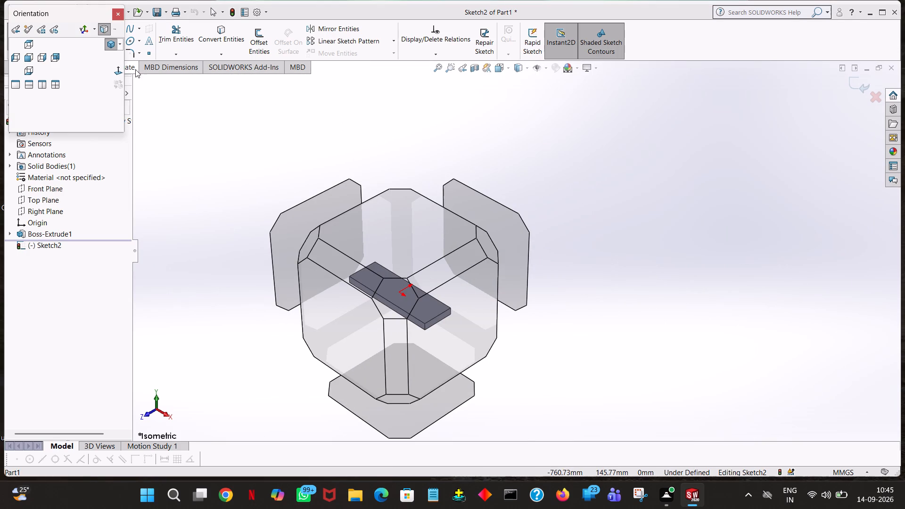
left_click(112, 70)
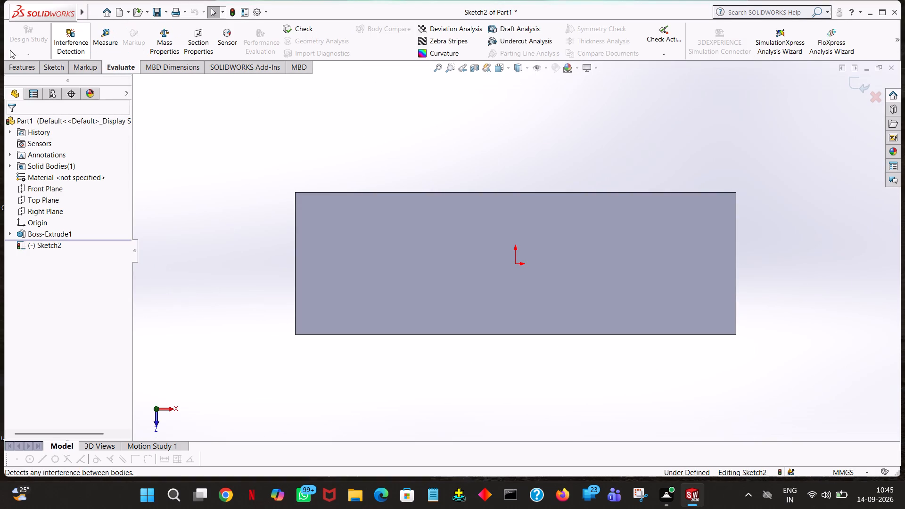
left_click(60, 67)
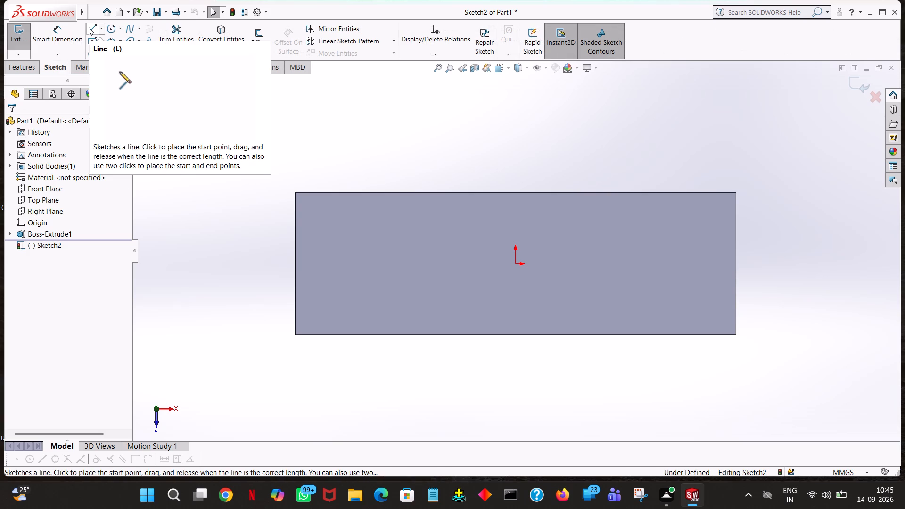
Draw a 72 mm horizontal line along the plate's positive-Z edge, starting at its negative-X corner.
left_click(89, 27)
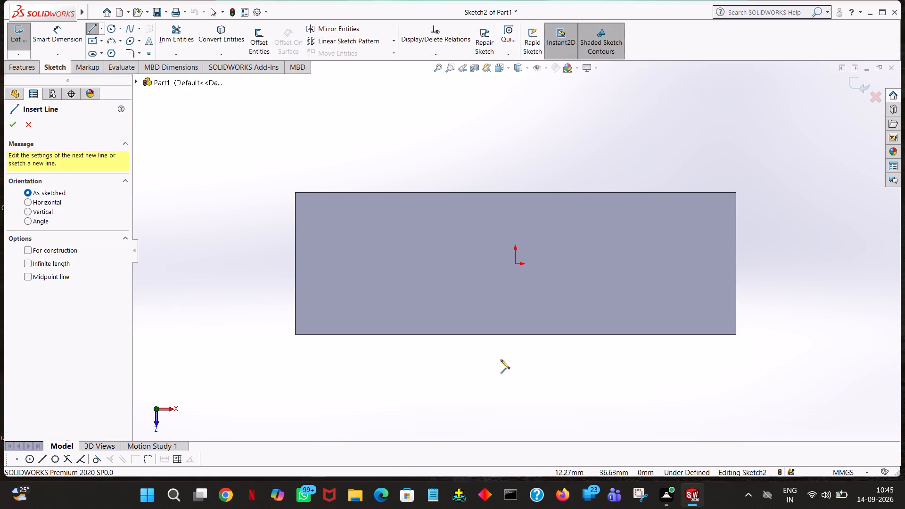
left_click(295, 333)
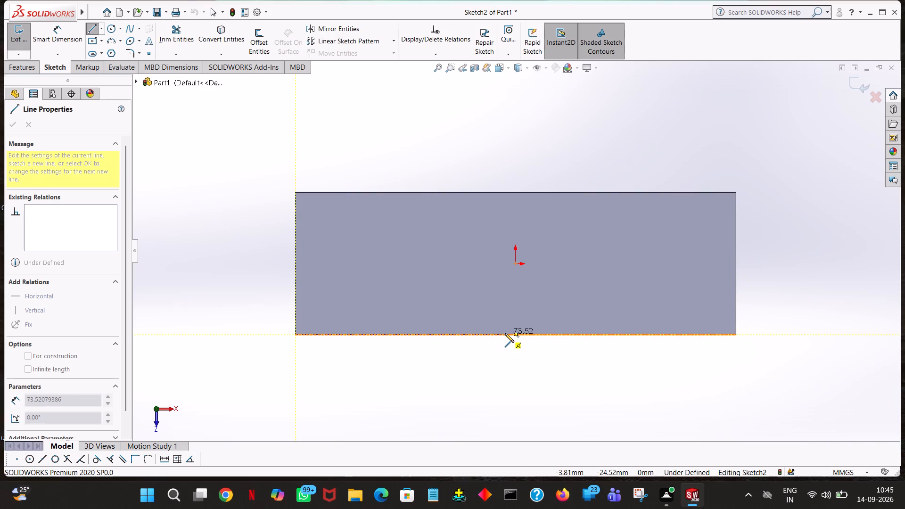
left_click(505, 333)
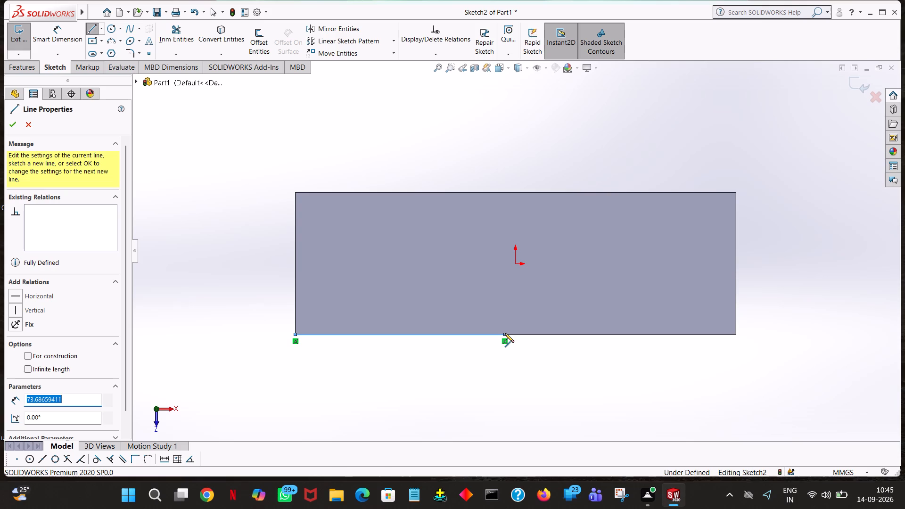
key("7")
key("2")
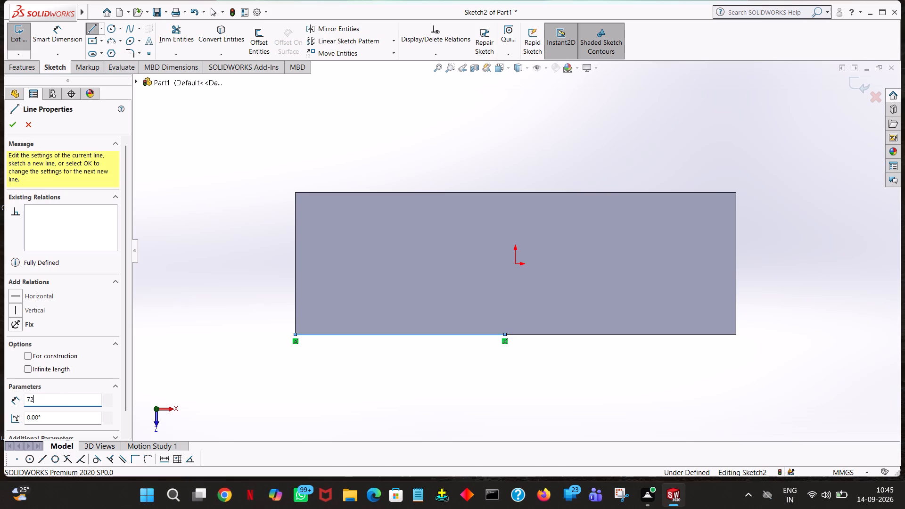
key("Return")
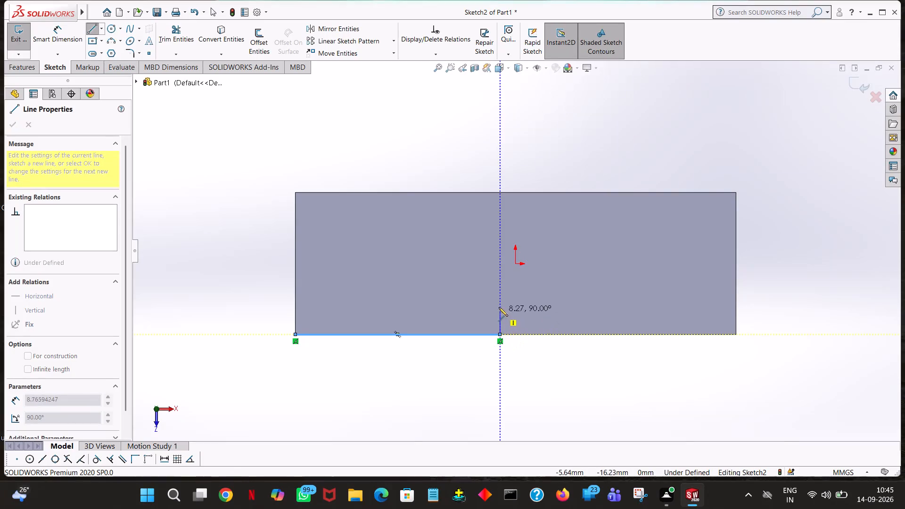
Continue the chain with a 42 mm vertical line from the 72 mm line's end across the plate's face, and finish the chain.
left_click(500, 218)
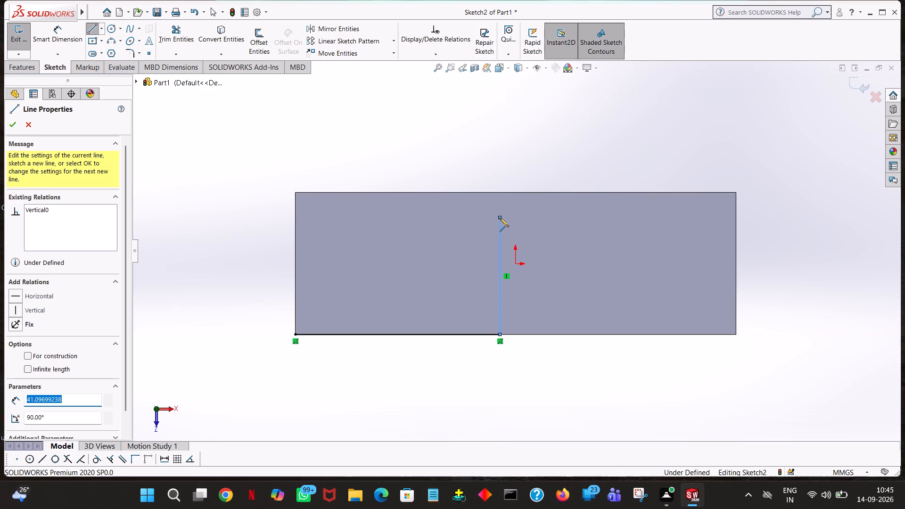
type("42")
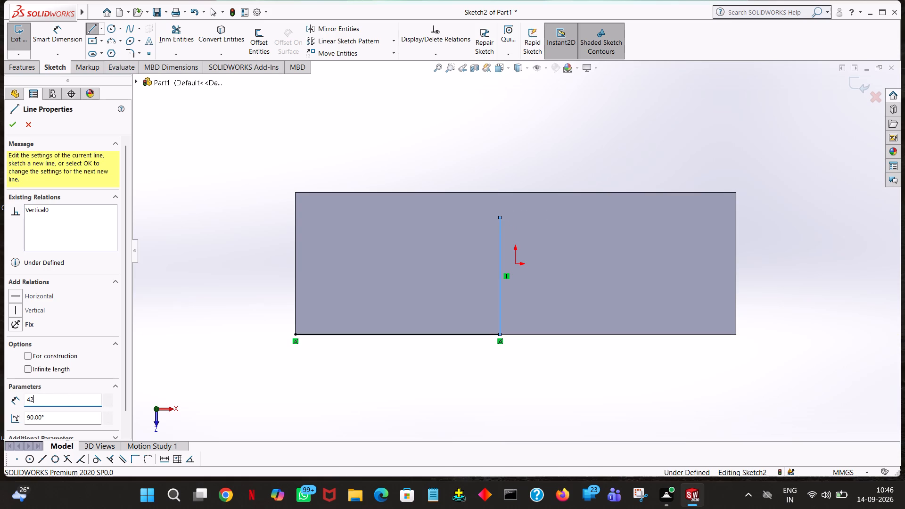
key("Return")
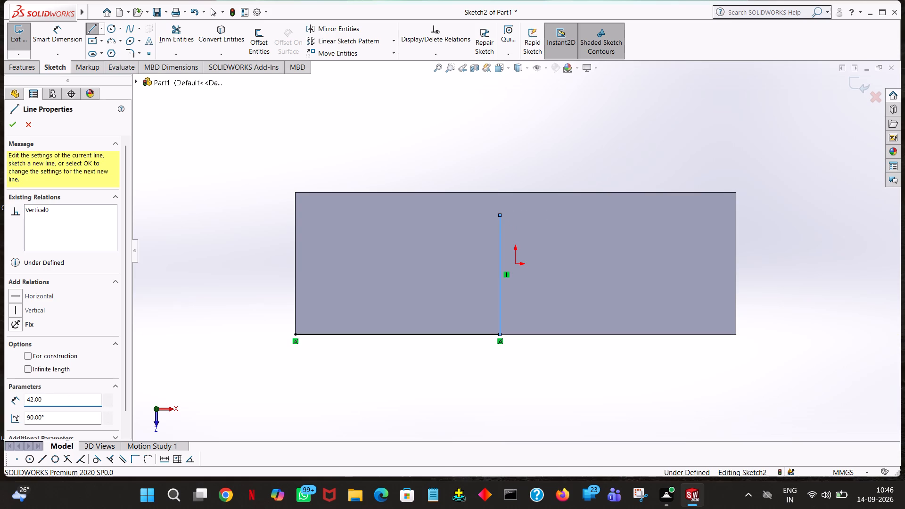
right_click(500, 218)
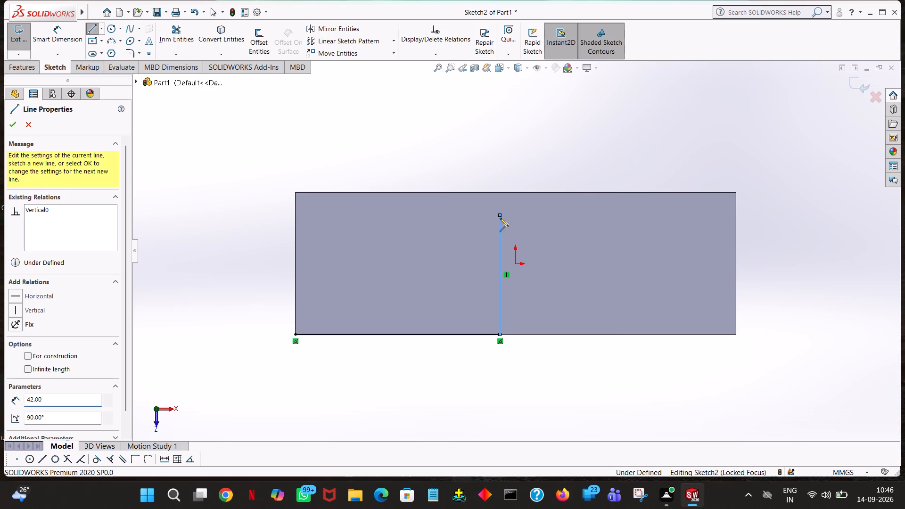
left_click(559, 222)
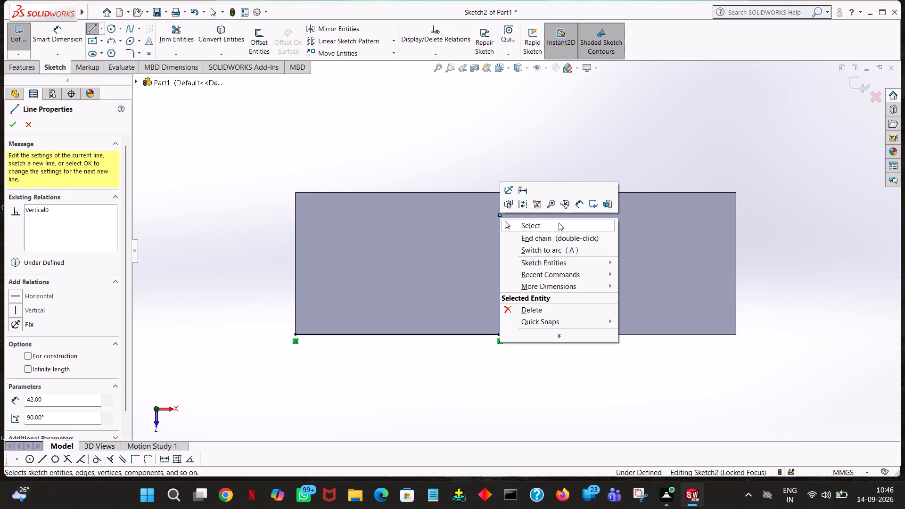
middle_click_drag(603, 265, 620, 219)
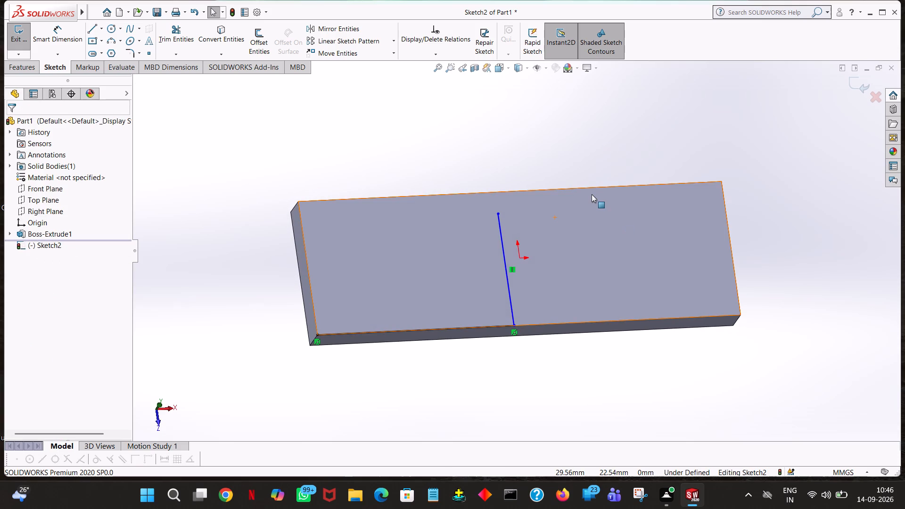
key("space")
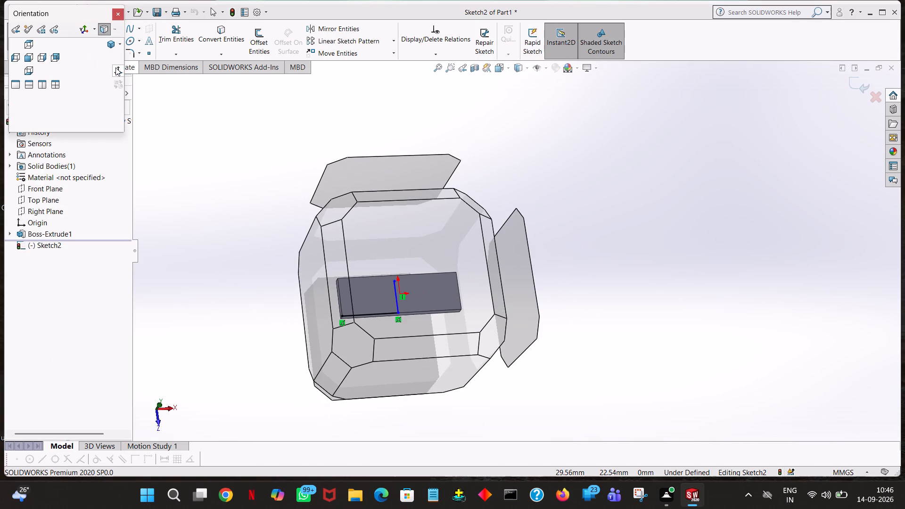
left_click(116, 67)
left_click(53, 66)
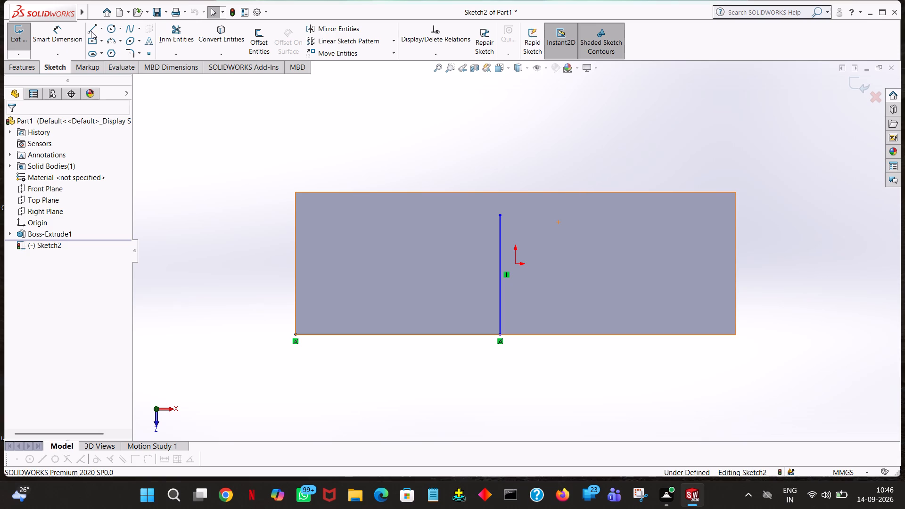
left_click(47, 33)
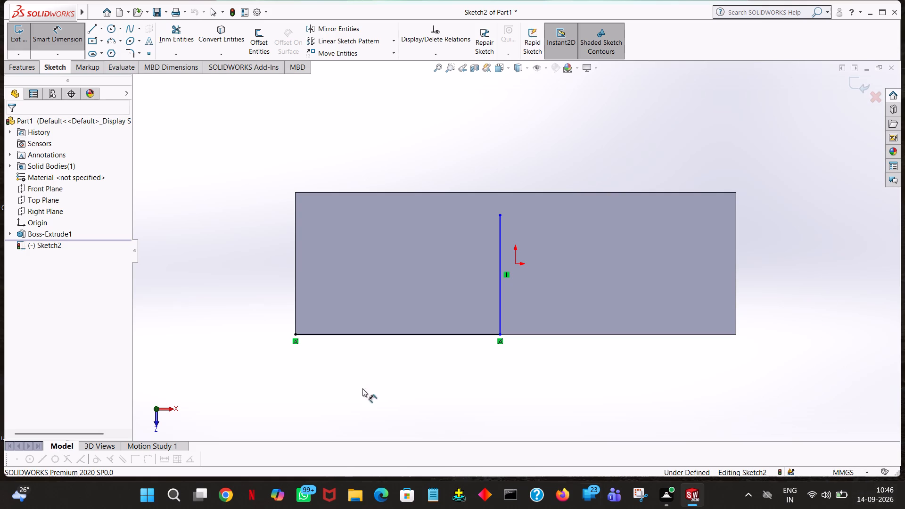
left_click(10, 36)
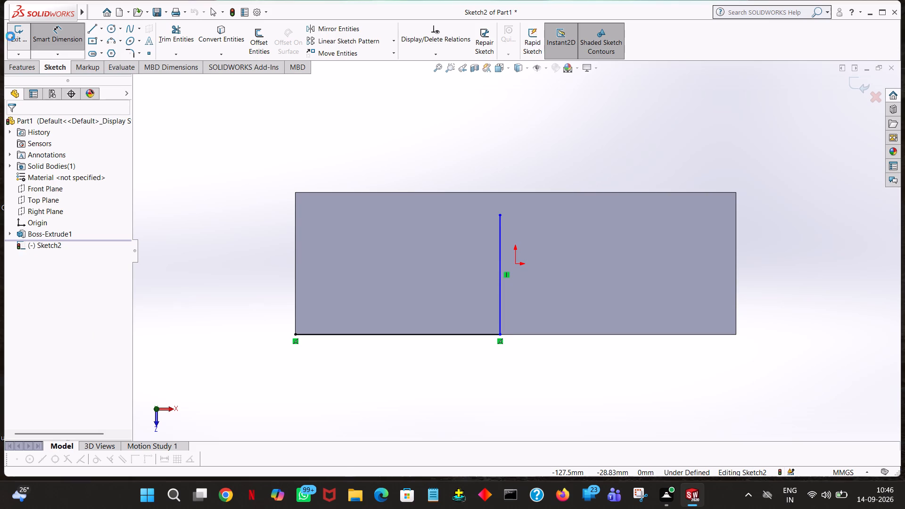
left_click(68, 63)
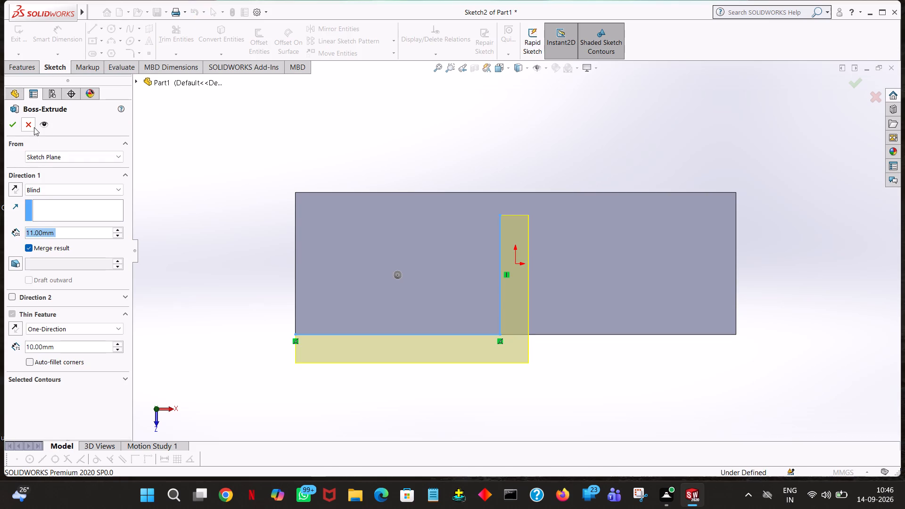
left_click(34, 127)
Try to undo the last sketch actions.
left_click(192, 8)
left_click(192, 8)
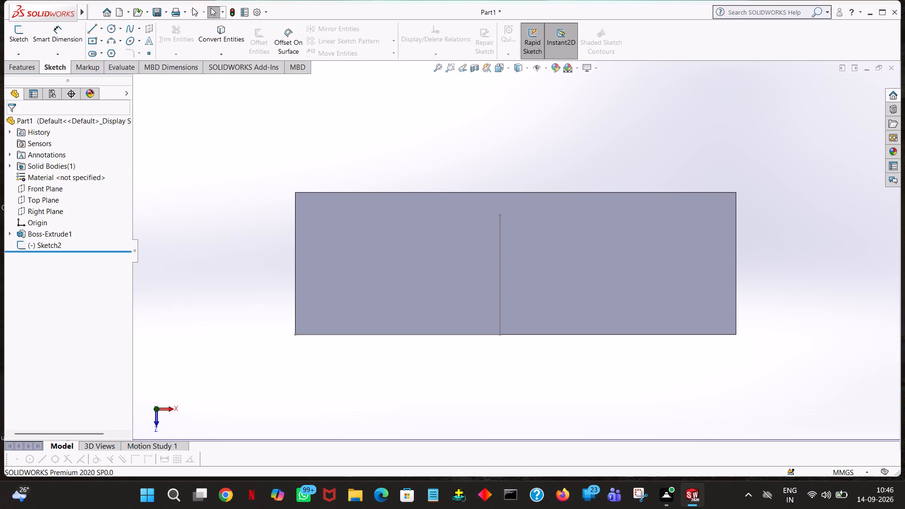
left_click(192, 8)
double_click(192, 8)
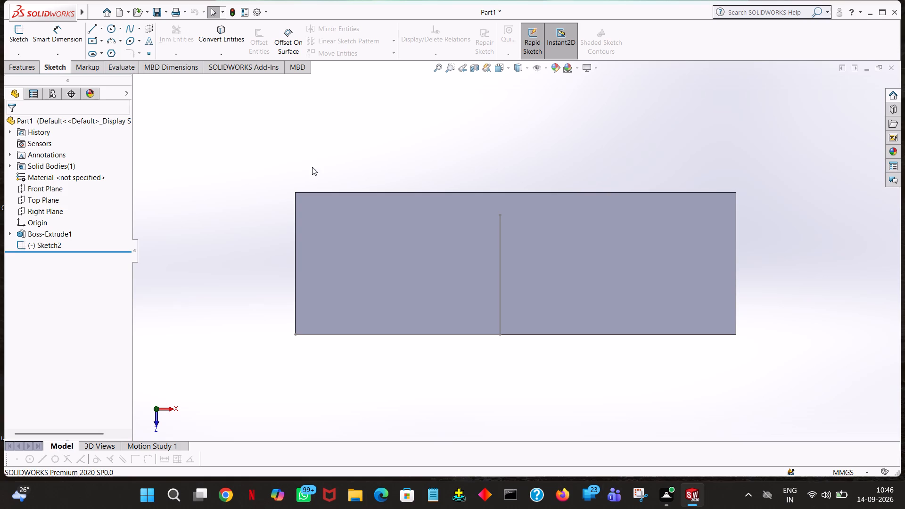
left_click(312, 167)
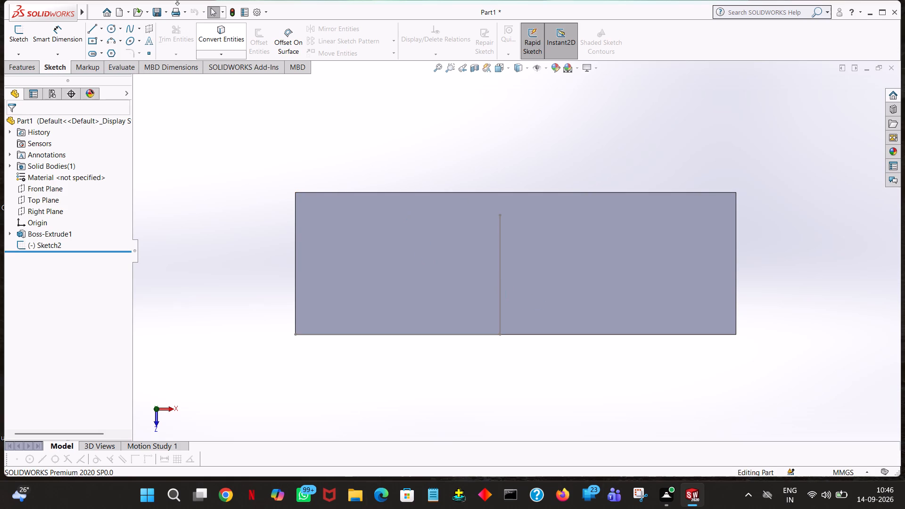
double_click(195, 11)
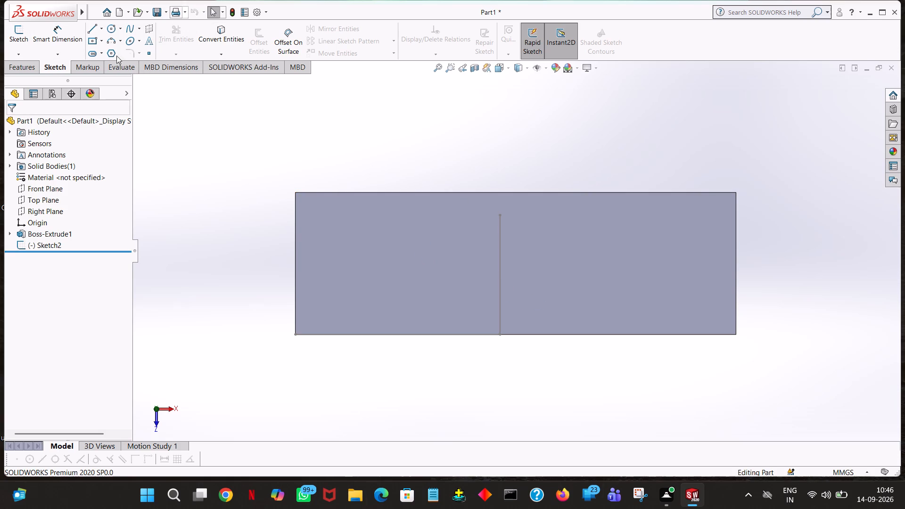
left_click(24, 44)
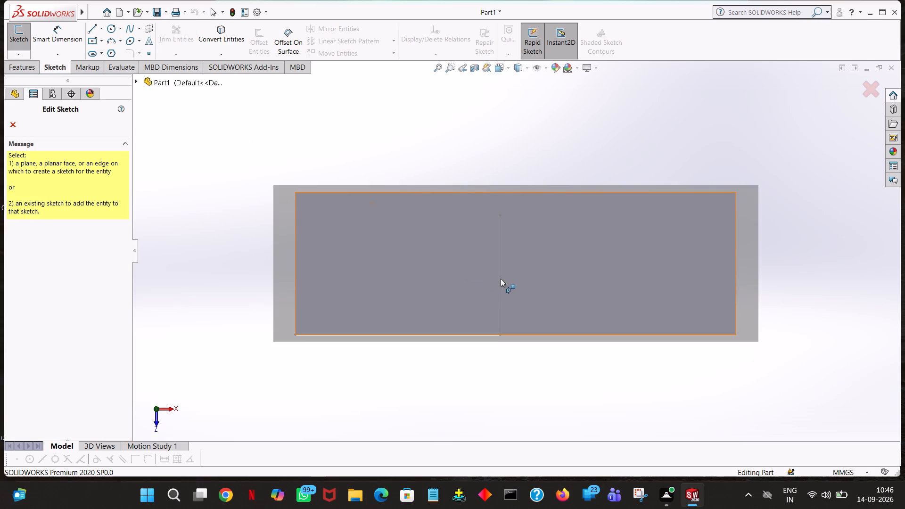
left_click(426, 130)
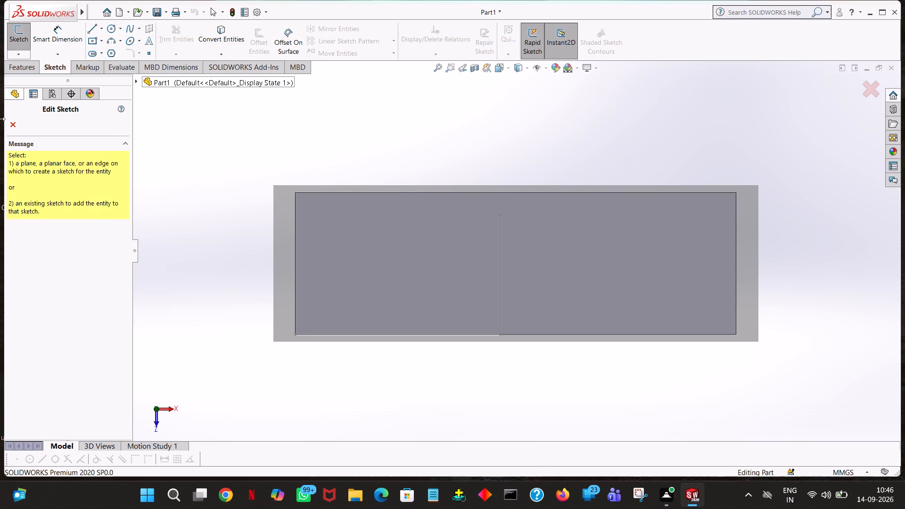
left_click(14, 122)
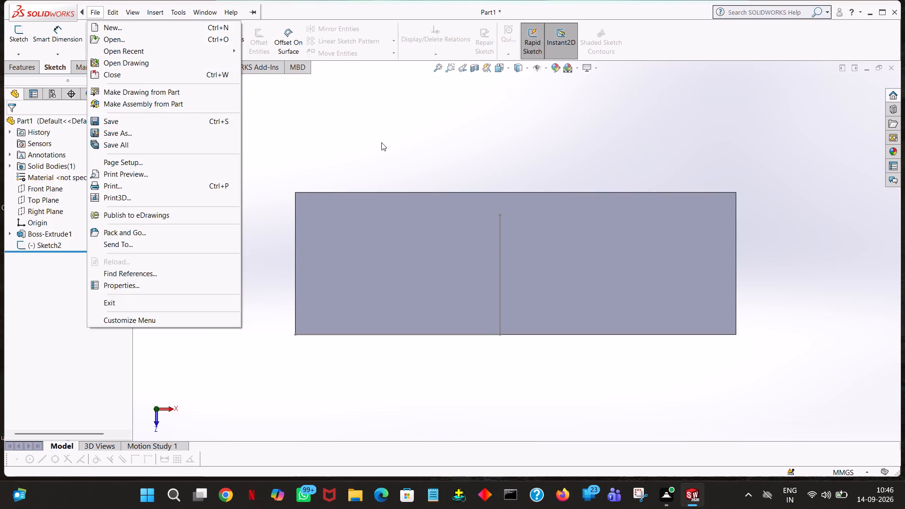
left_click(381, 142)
Create a new part document.
left_click(116, 16)
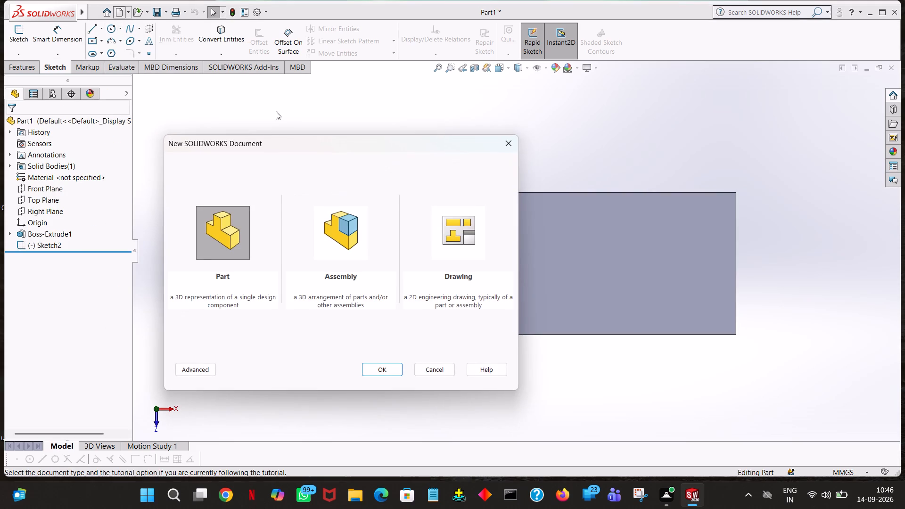
double_click(228, 239)
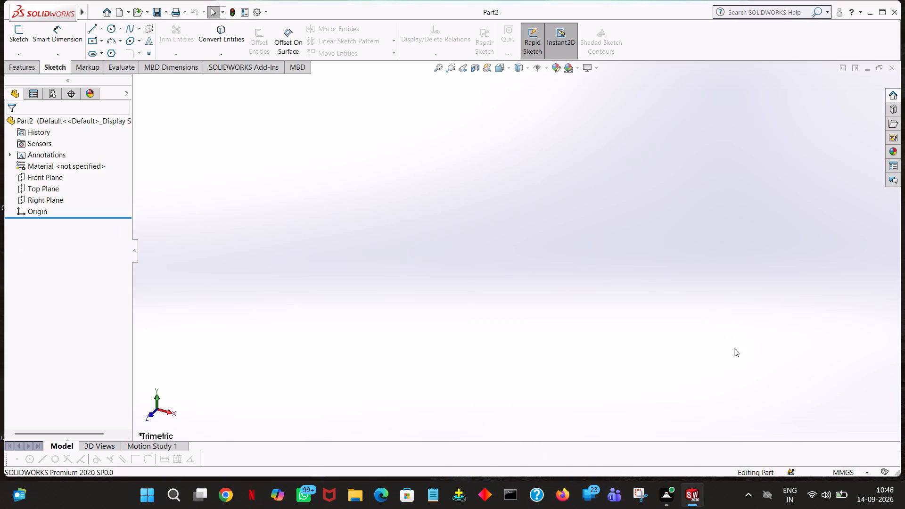
Start a new line sketch on the Top Plane, facing it squarely, and discard the stray line segment.
left_click(95, 30)
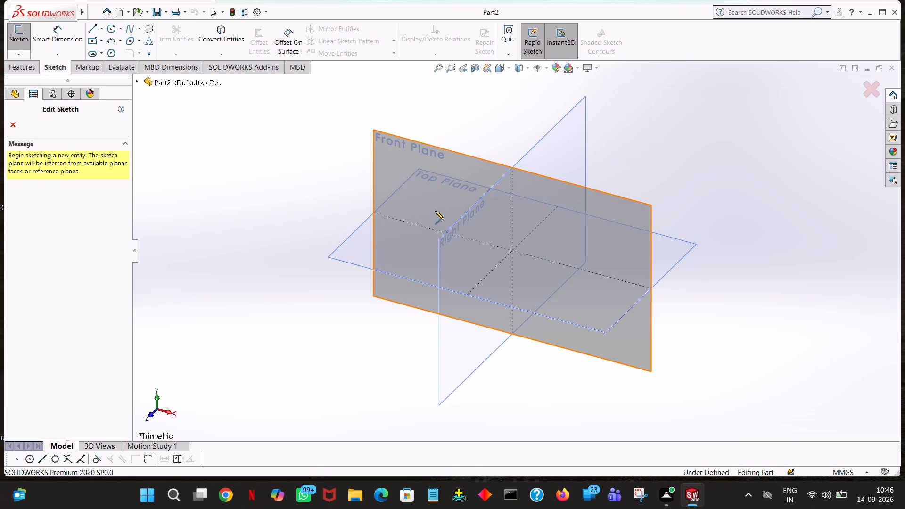
left_click(361, 233)
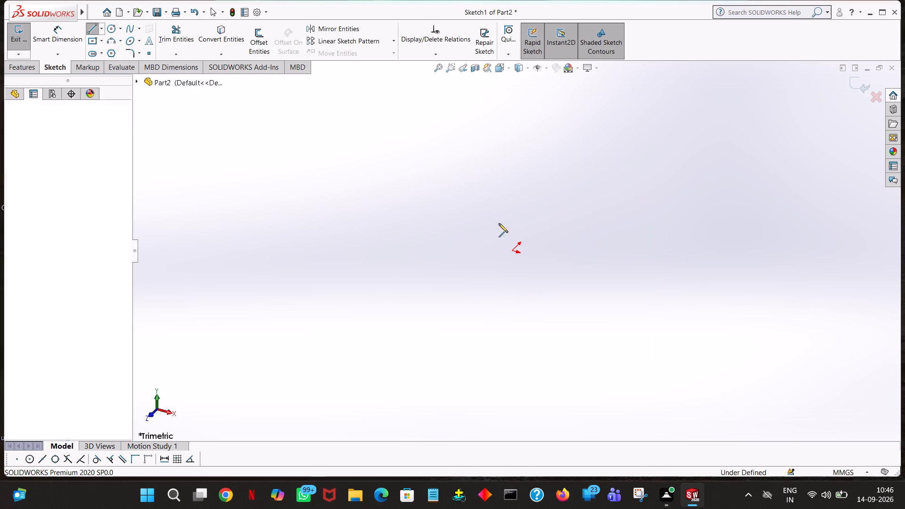
key("space")
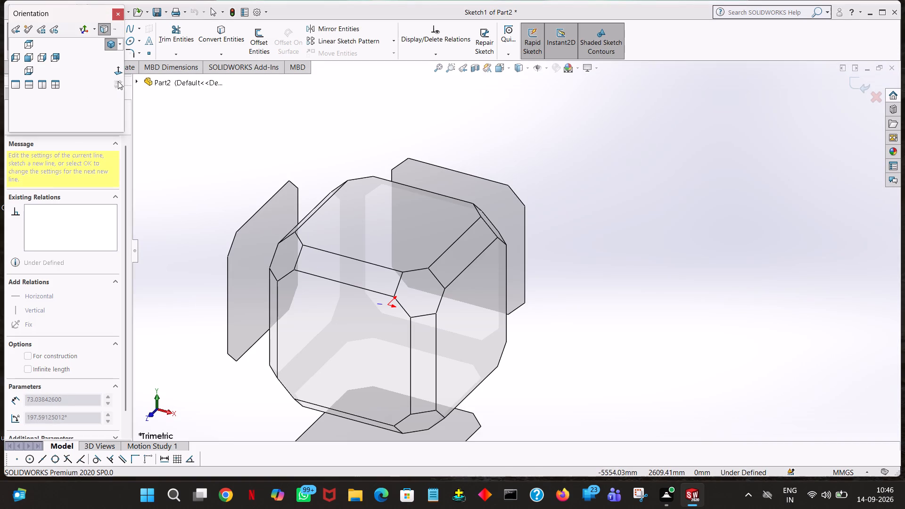
left_click(122, 72)
right_click(443, 260)
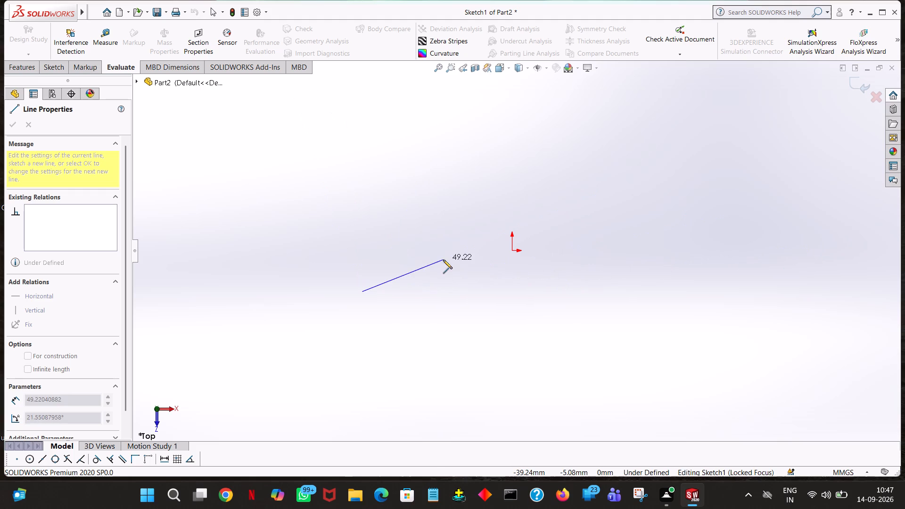
left_click(493, 271)
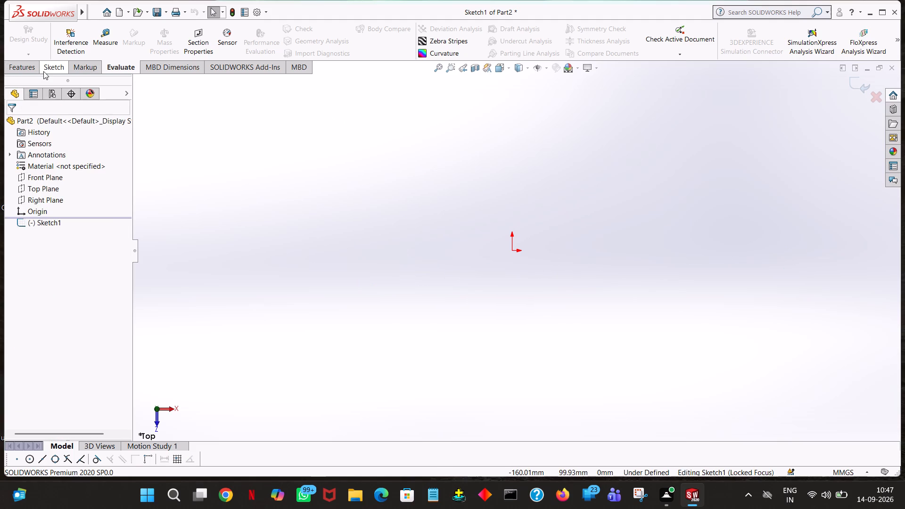
Draw a horizontal line from the origin toward negative X with its length set to 155/2 mm.
left_click(51, 67)
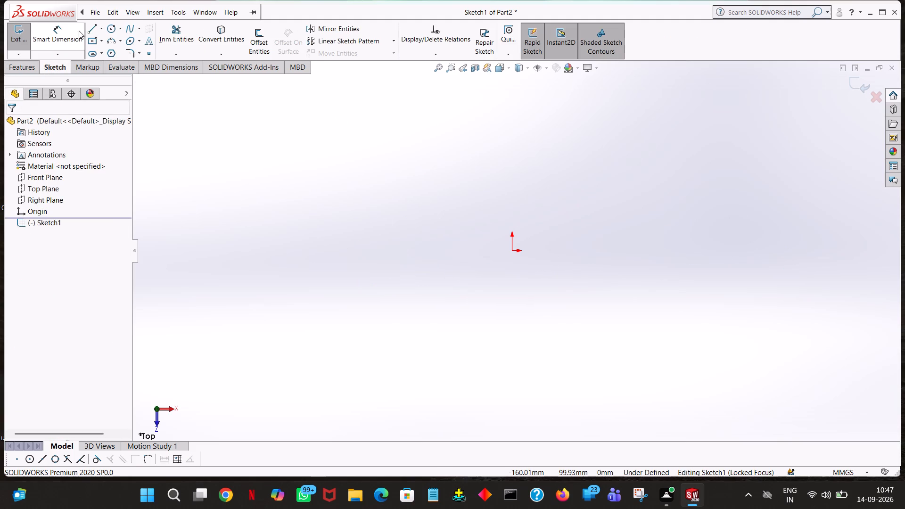
left_click(87, 29)
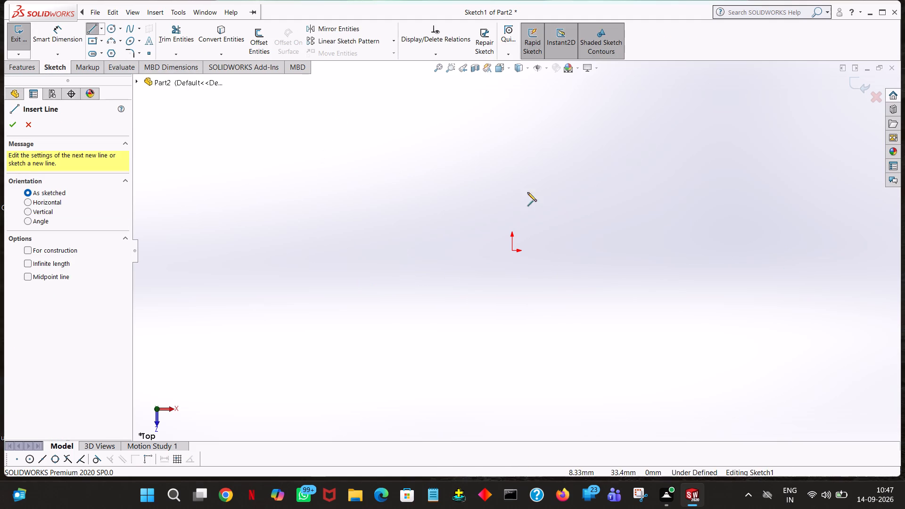
left_click(511, 251)
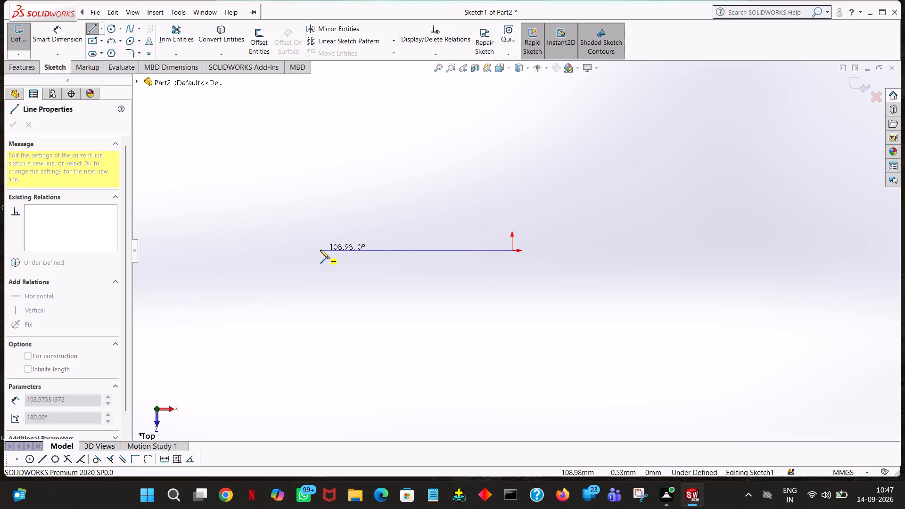
left_click(320, 250)
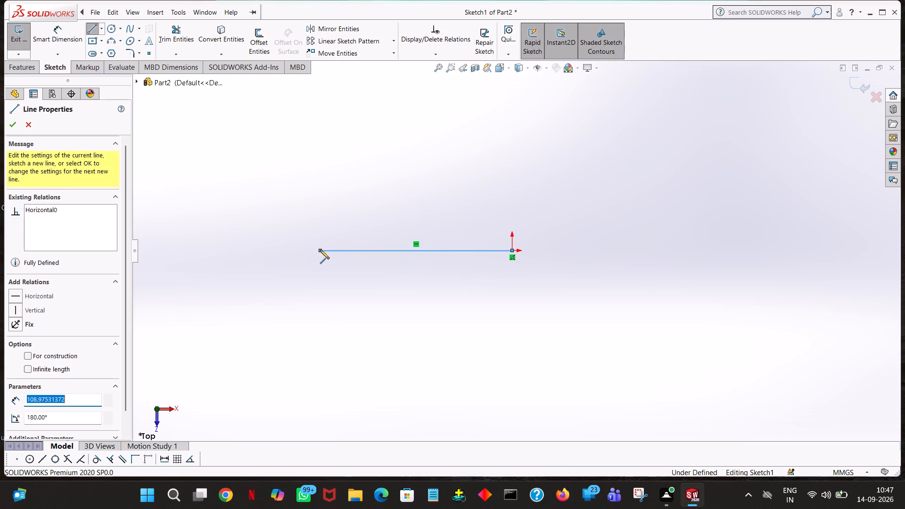
type("155")
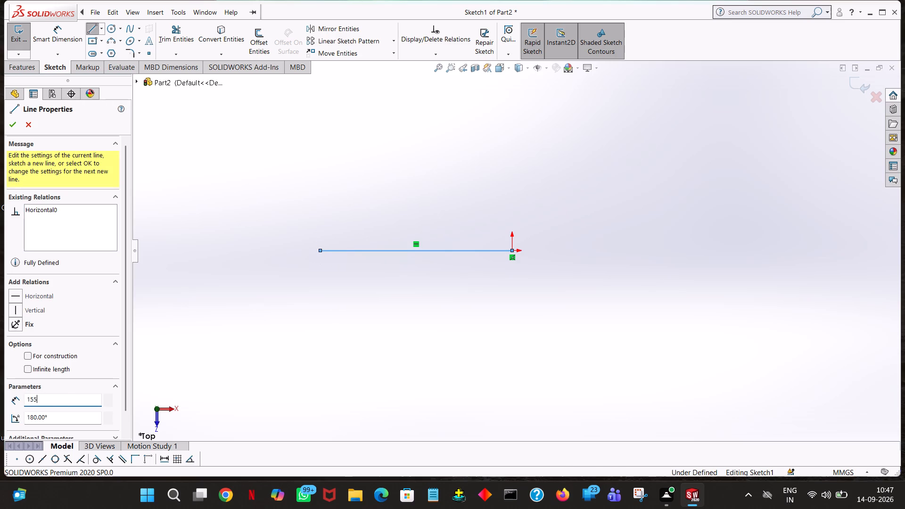
type("/2")
key("Return")
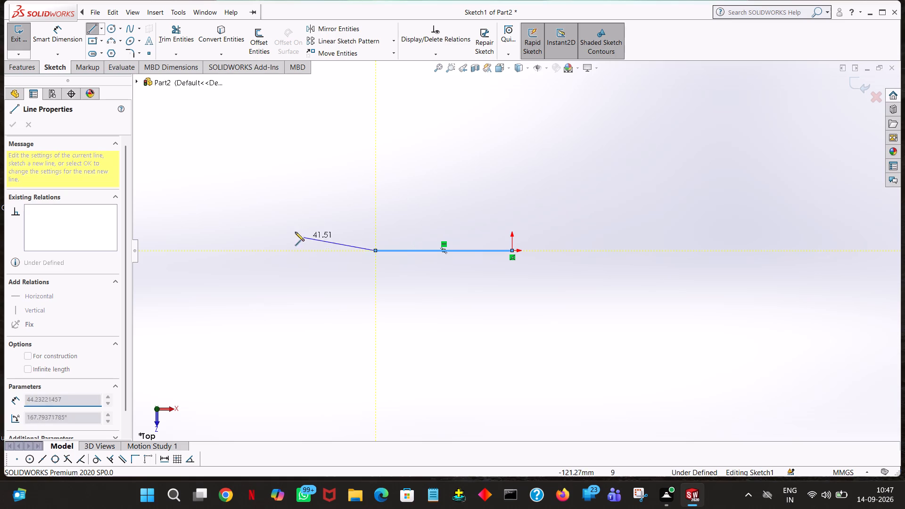
Continue the chain with a 25 mm vertical line toward negative Z and a 155 mm horizontal line toward positive X.
left_click(376, 191)
type("25")
key("Return")
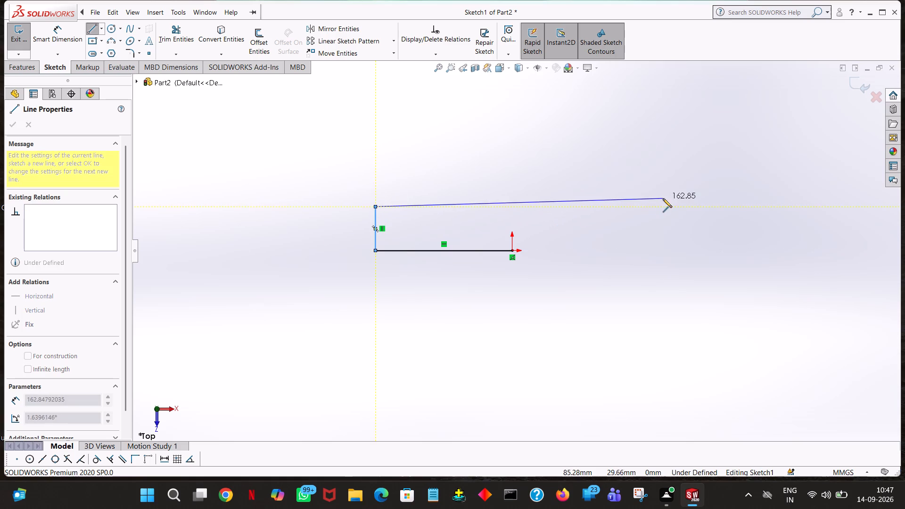
left_click(673, 205)
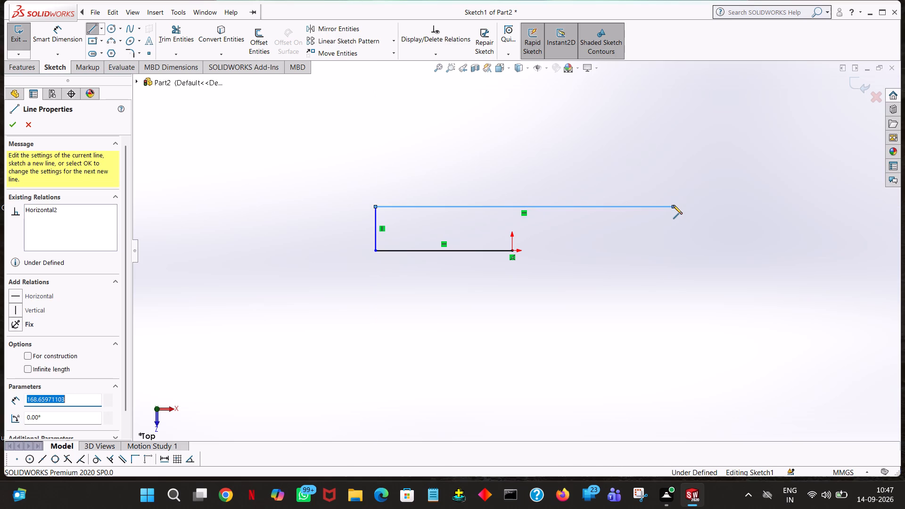
type("155")
key("Return")
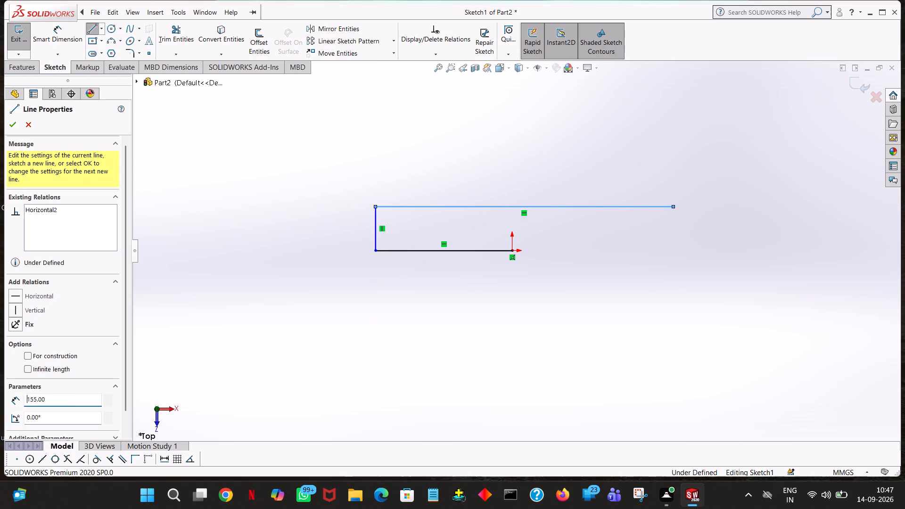
Add a 25 mm vertical line from the 155 mm line's end back to the origin's level, and end the chain.
left_click(650, 252)
right_click(650, 252)
left_click(712, 263)
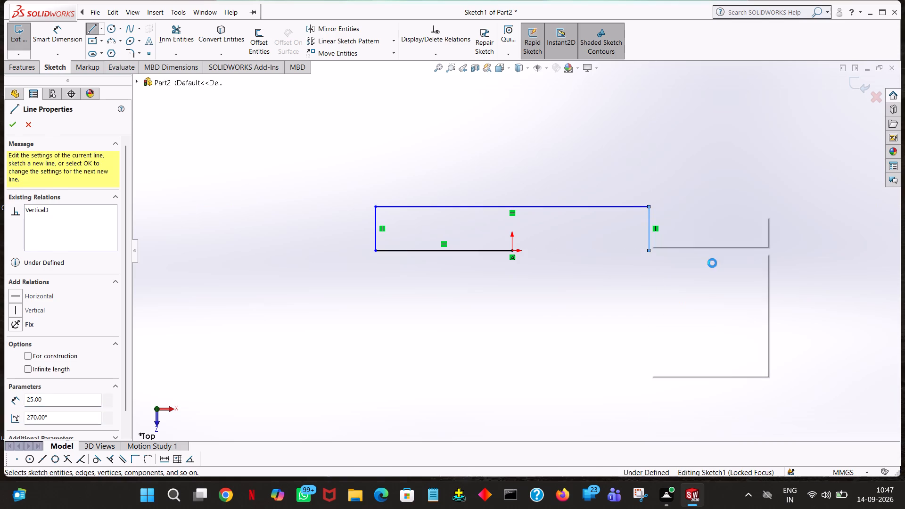
Draw a 25 mm radius circle centred on the last vertical line's free end, passing through the 155 mm line's endpoint.
left_click(112, 25)
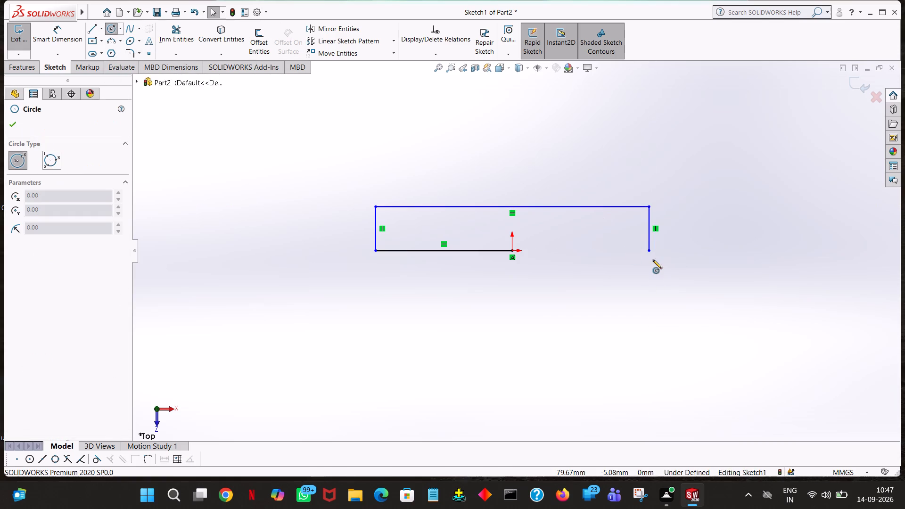
left_click(650, 249)
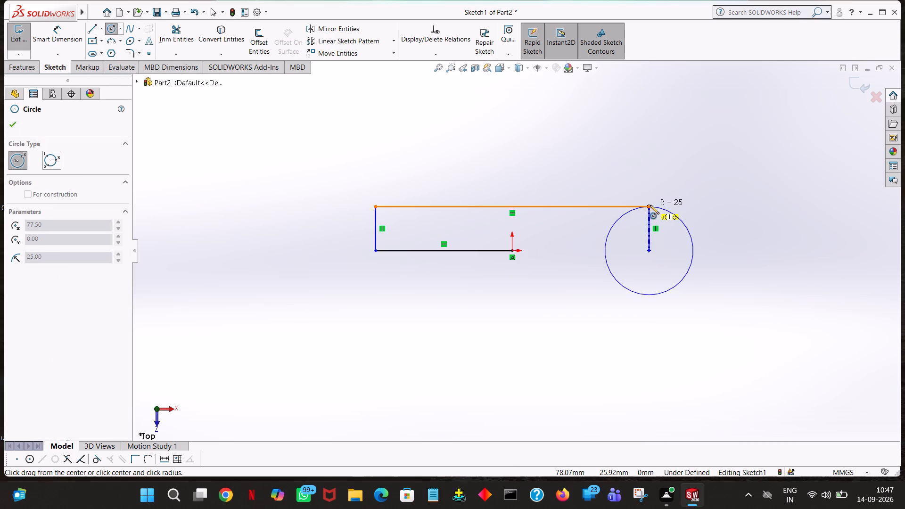
left_click(650, 205)
right_click(650, 205)
left_click(680, 215)
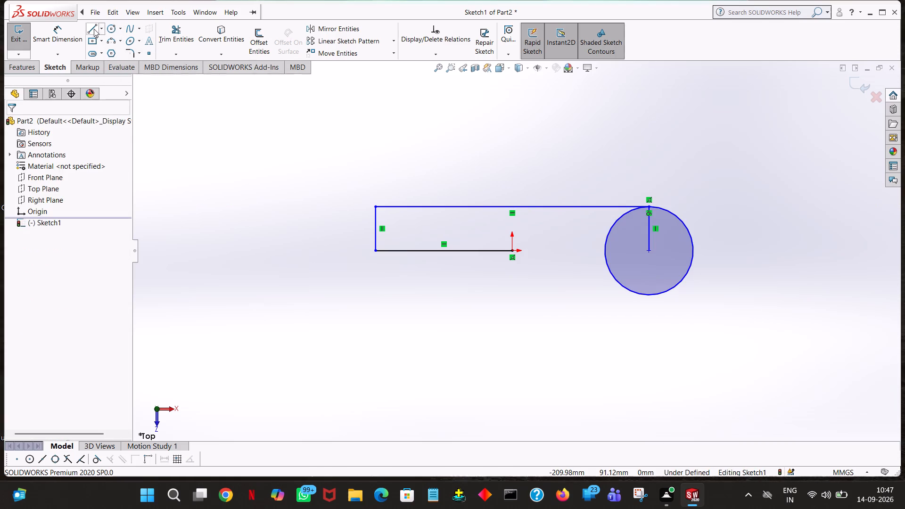
Draw a 155 mm horizontal line toward negative X from the circle's positive-Z quadrant point, parallel to the existing long line.
left_click(94, 28)
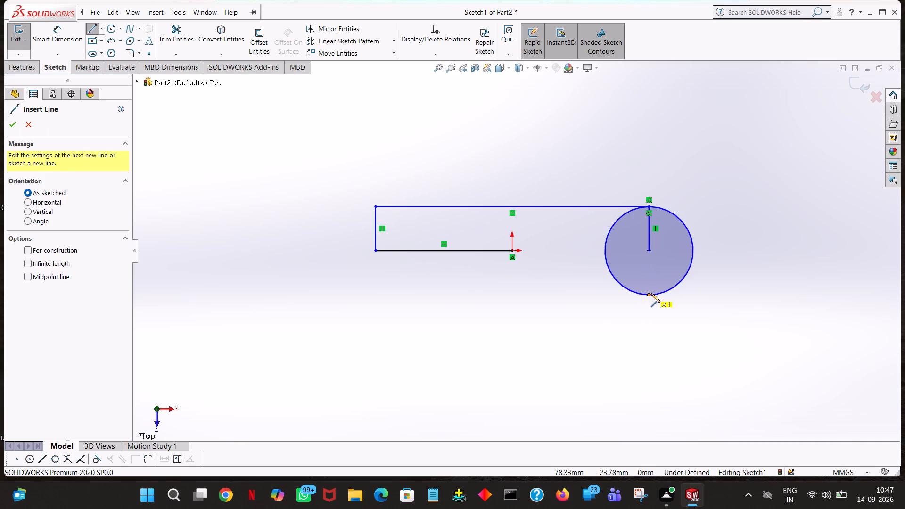
left_click(649, 296)
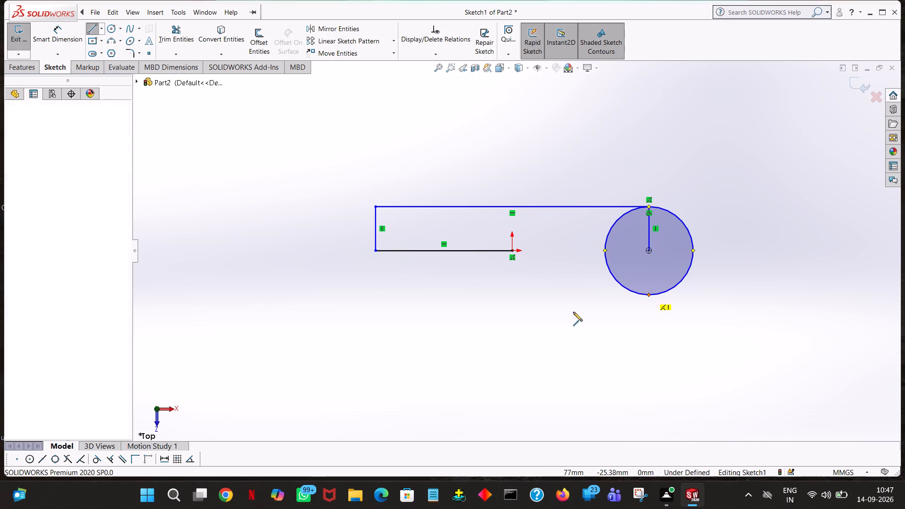
left_click(375, 294)
right_click(375, 294)
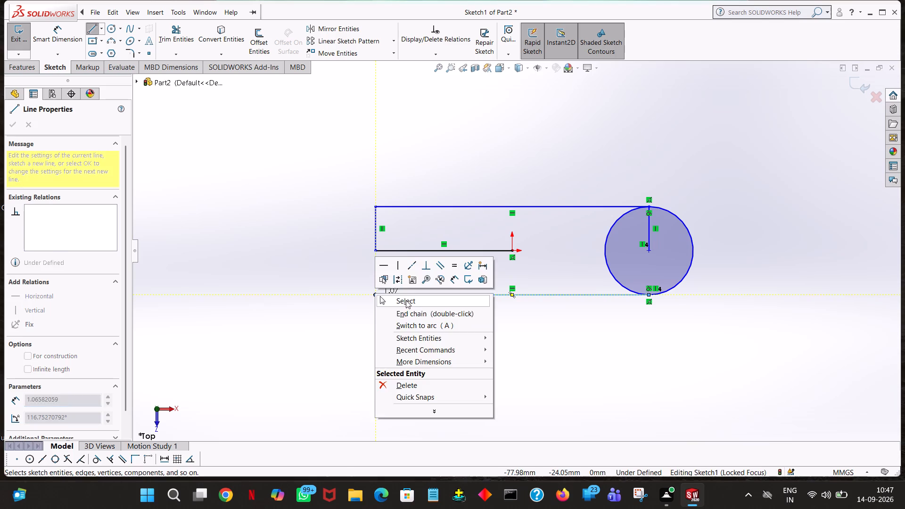
left_click(406, 301)
left_click(470, 148)
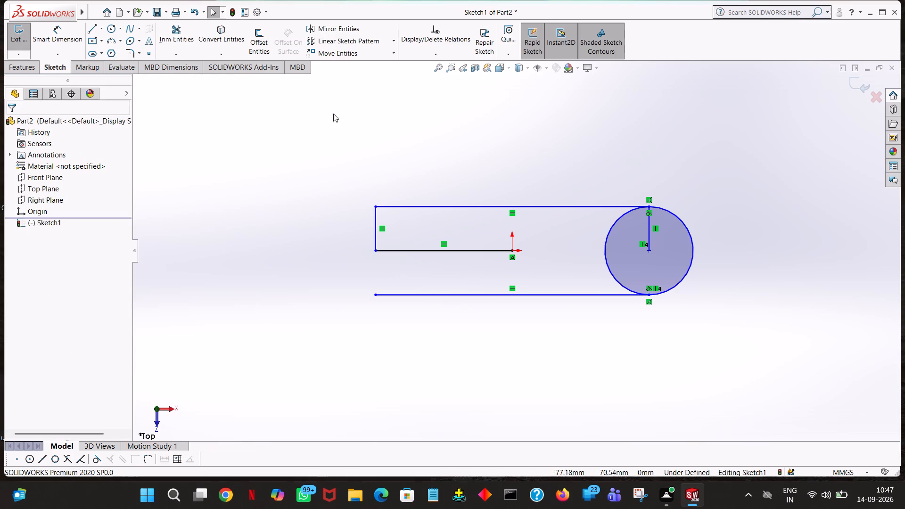
Trim away the line from the origin, the circle's inner half and the vertical line inside the circle.
left_click(189, 41)
left_click(489, 251)
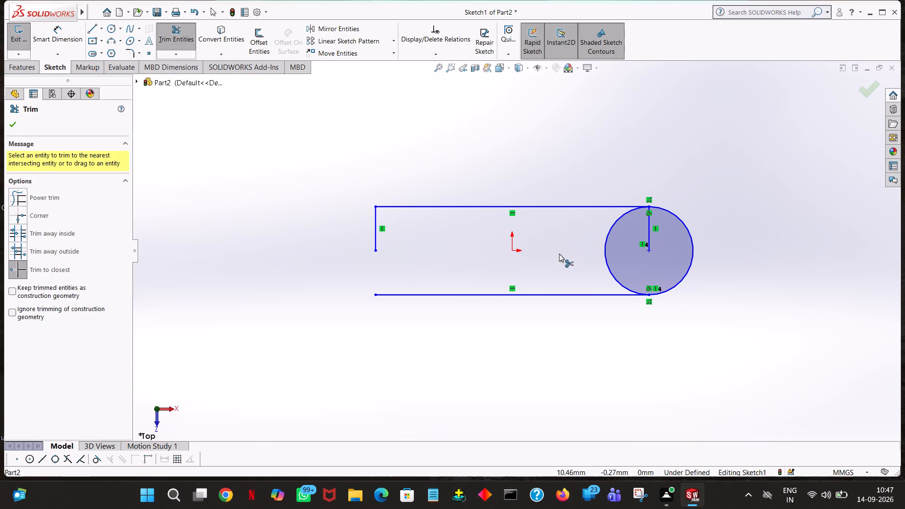
left_click(607, 254)
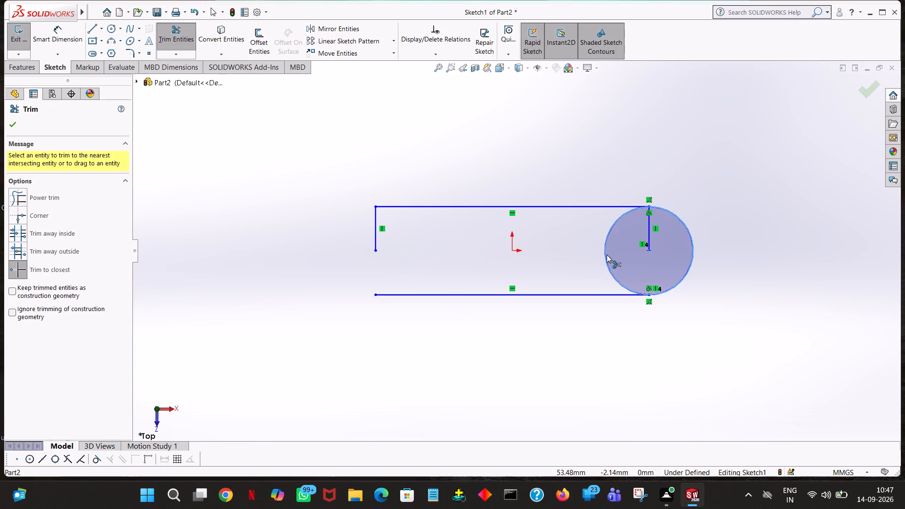
left_click(647, 234)
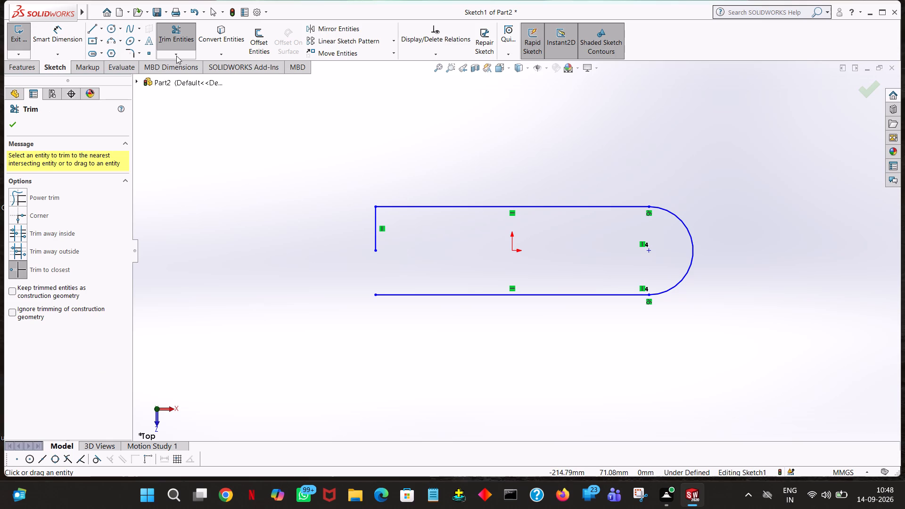
left_click(178, 44)
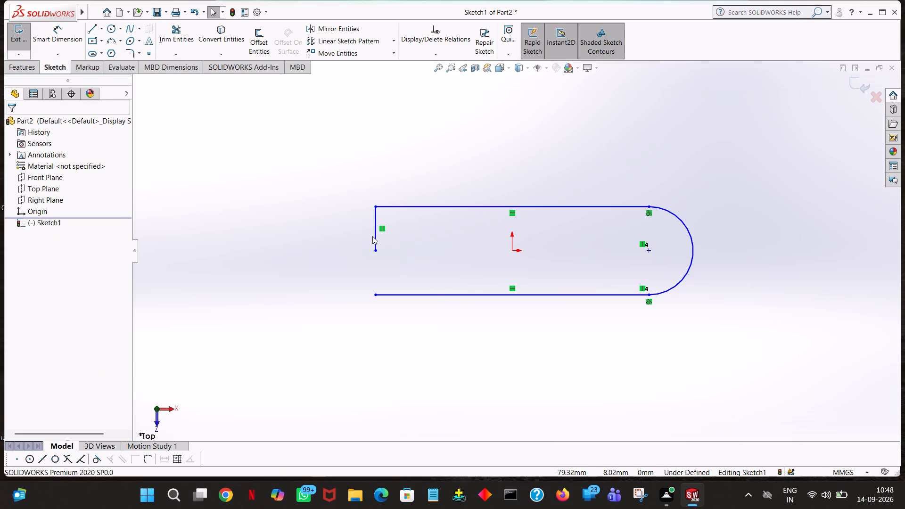
Trim away the 25 mm vertical line at the profile's negative-X end and finish trimming.
left_click(179, 31)
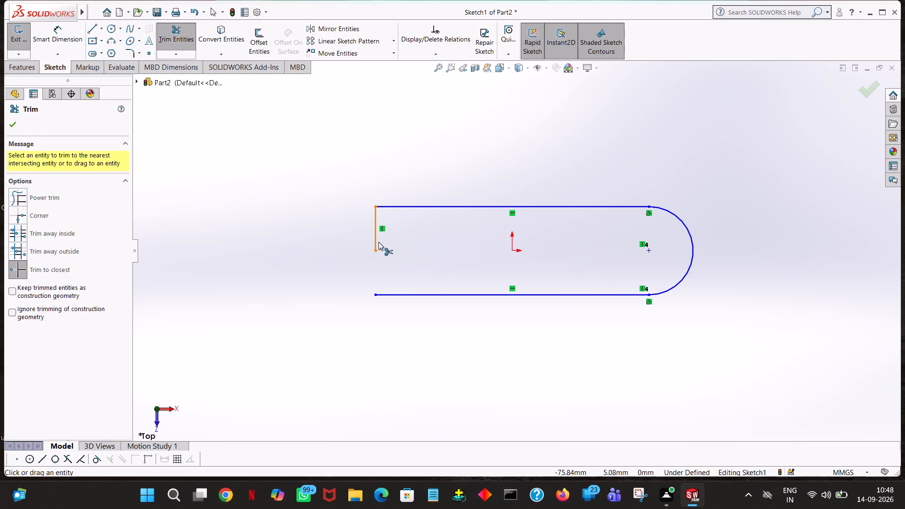
left_click(378, 242)
left_click(376, 240)
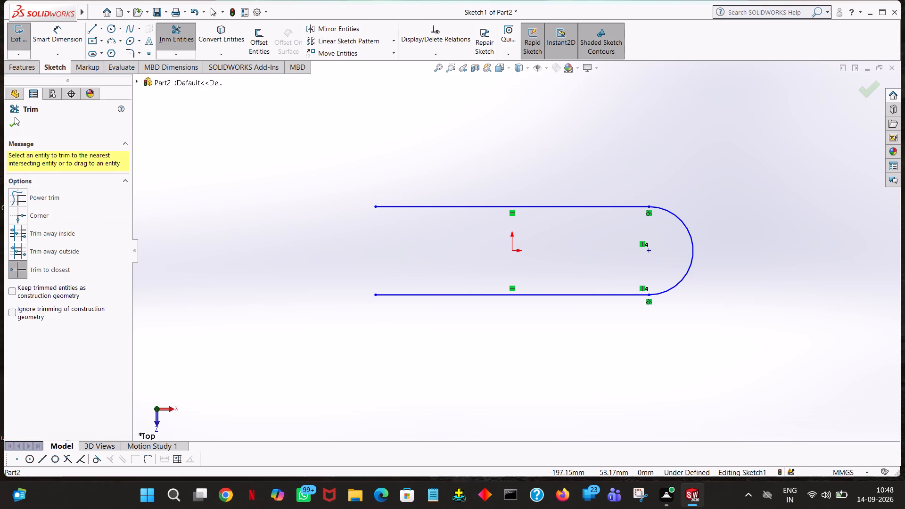
left_click(15, 117)
left_click(14, 120)
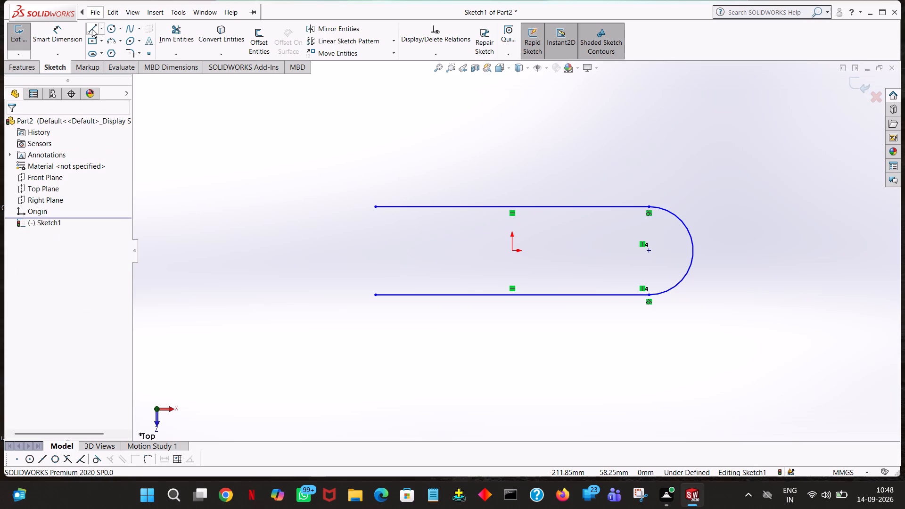
Close the profile with a 50 mm vertical line joining the two long lines' negative-X endpoints, and finish the line.
left_click(92, 29)
left_click(376, 208)
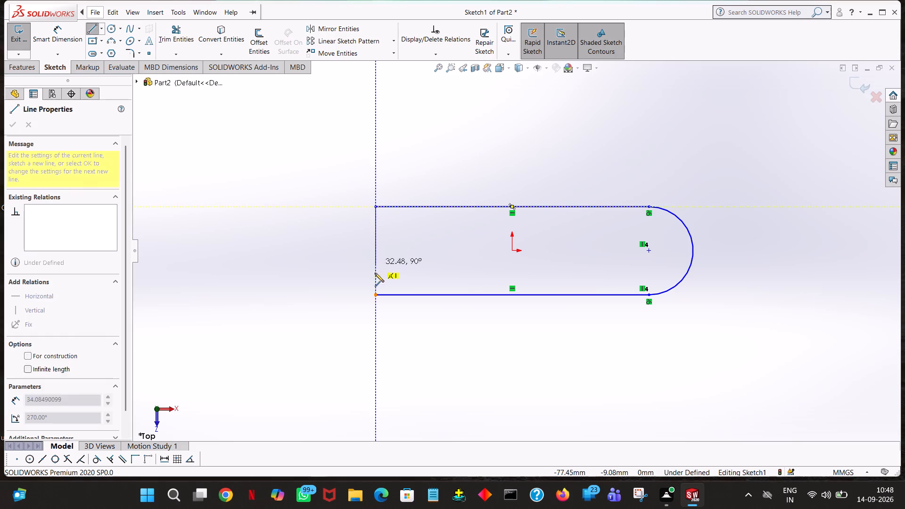
left_click(375, 295)
right_click(375, 294)
left_click(419, 305)
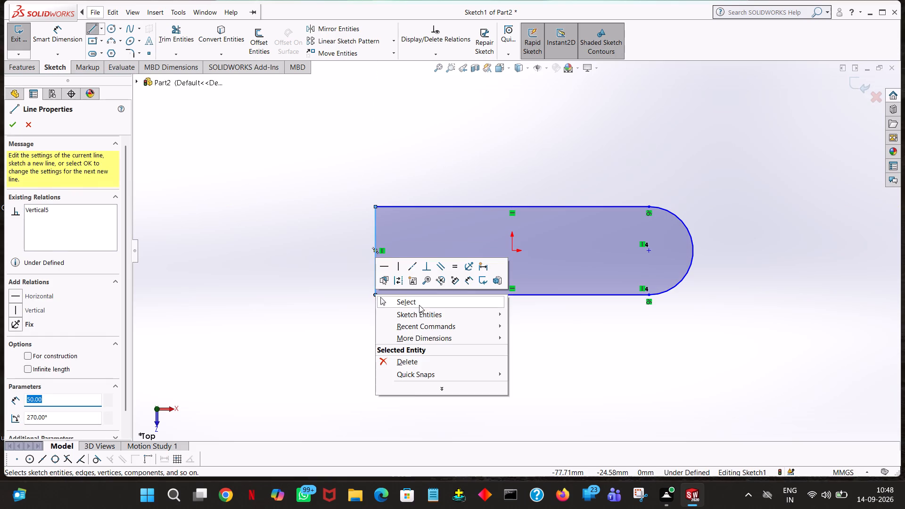
left_click(455, 165)
Dimension the negative-Z long line's length as 155 mm, placing the dimension outside the profile.
left_click(66, 41)
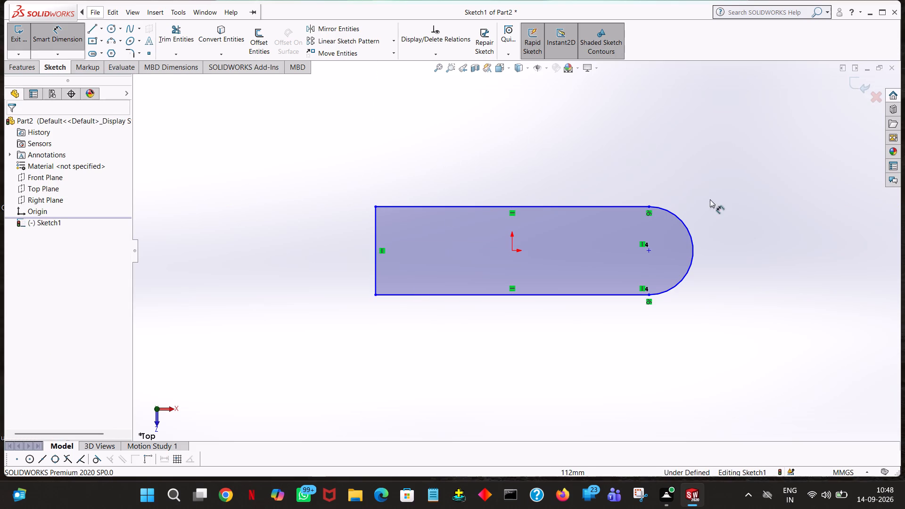
left_click(549, 213)
left_click(551, 205)
left_click(544, 156)
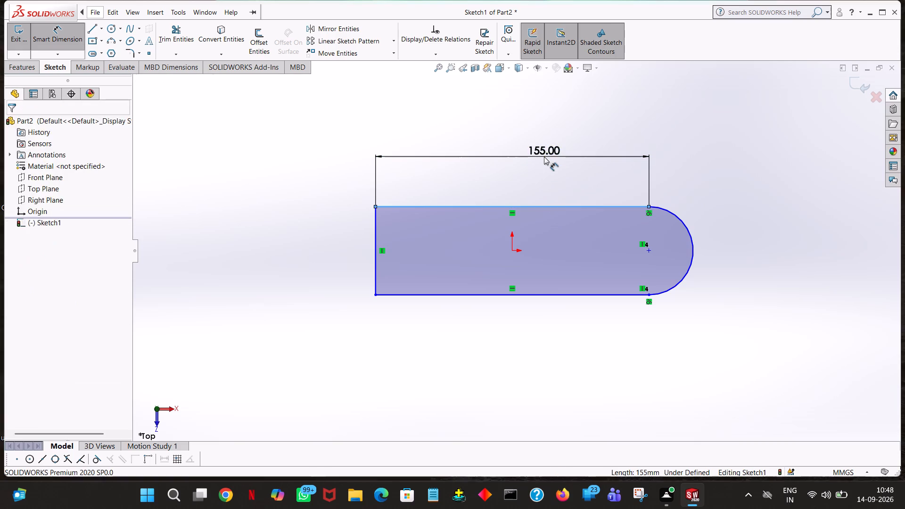
left_click(505, 141)
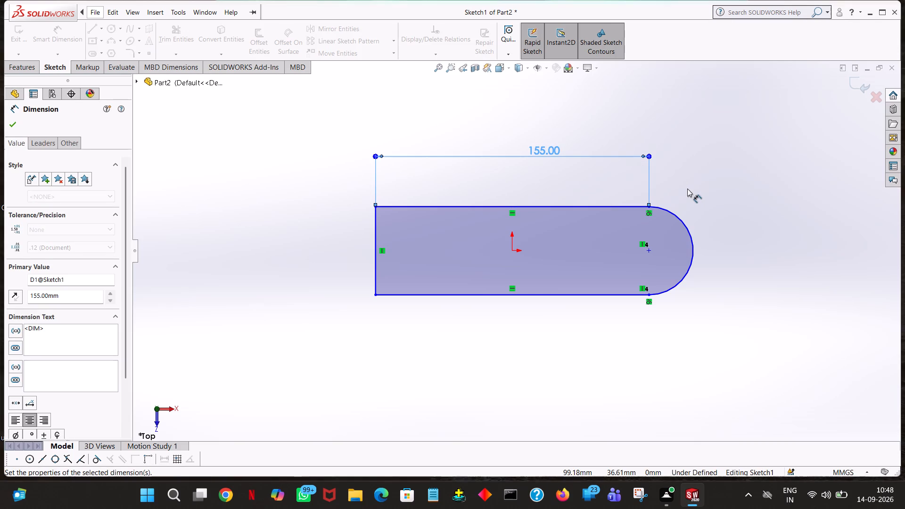
Dimension the rounded end's arc with a 25 mm radius and dismiss the e-mail notification.
left_click(692, 245)
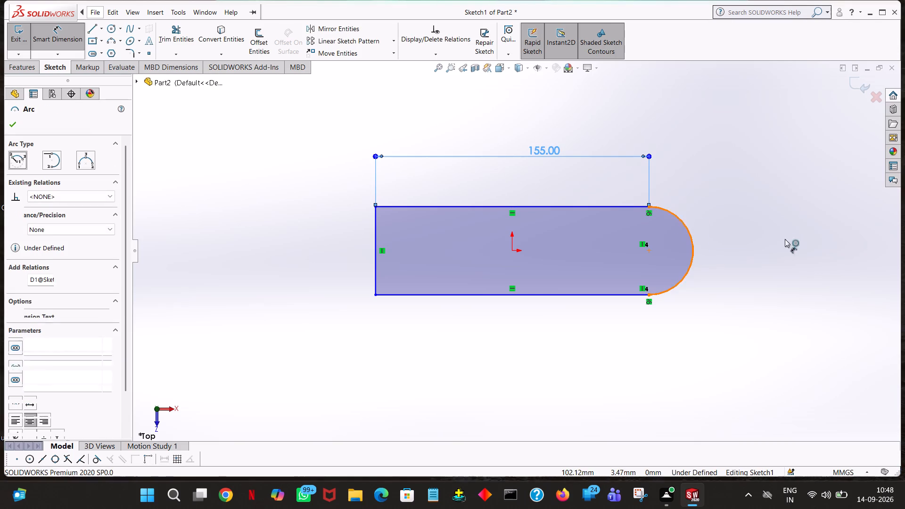
left_click(782, 227)
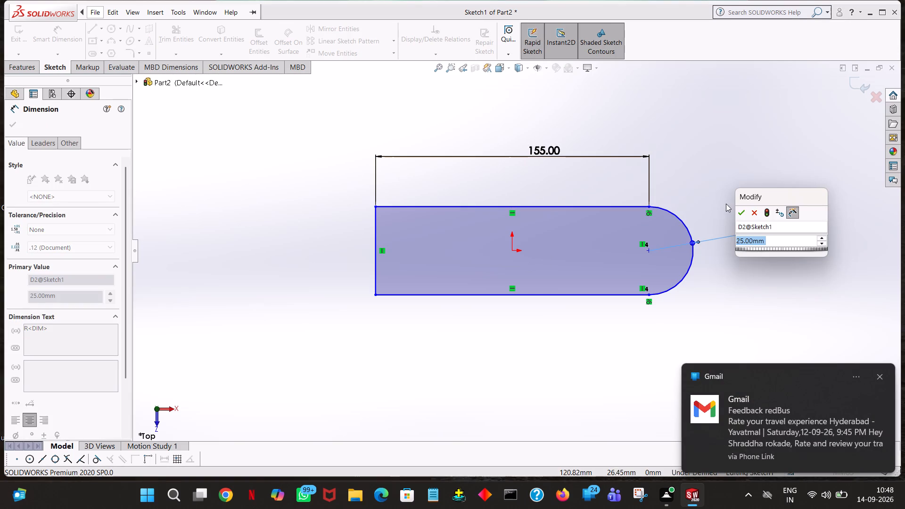
left_click(740, 214)
left_click(880, 375)
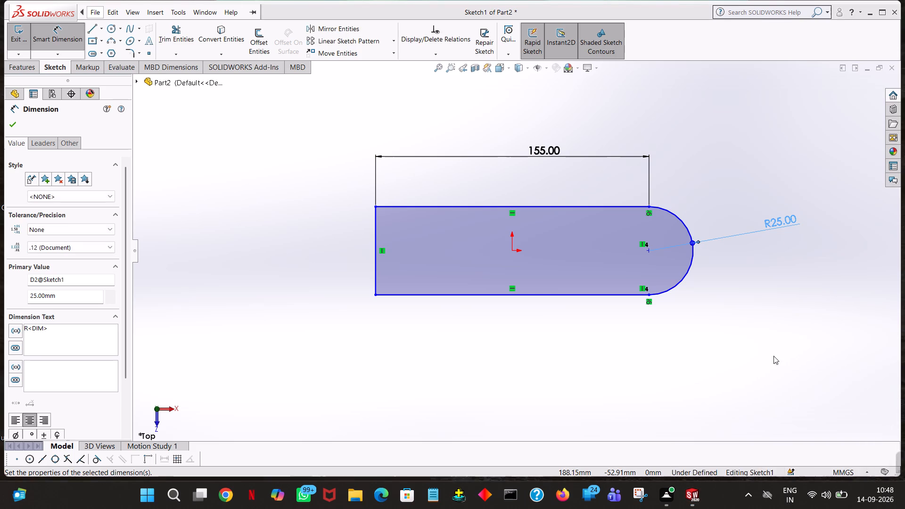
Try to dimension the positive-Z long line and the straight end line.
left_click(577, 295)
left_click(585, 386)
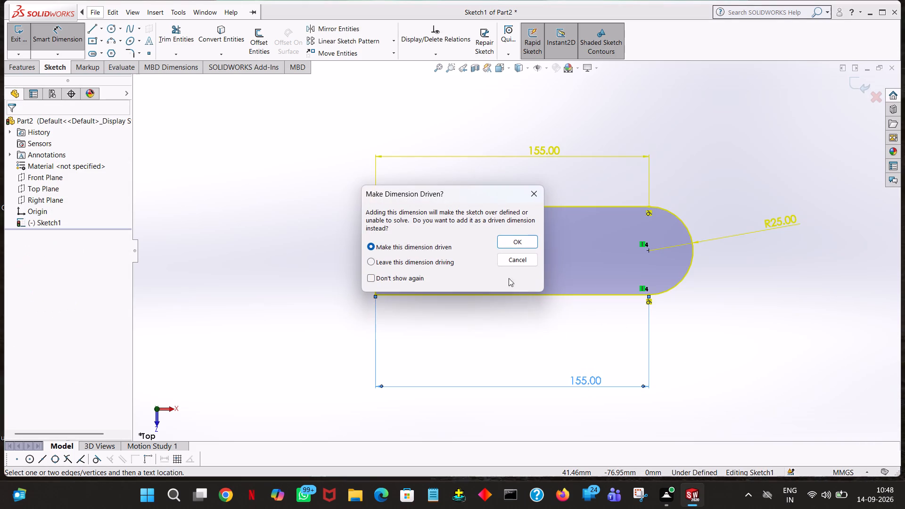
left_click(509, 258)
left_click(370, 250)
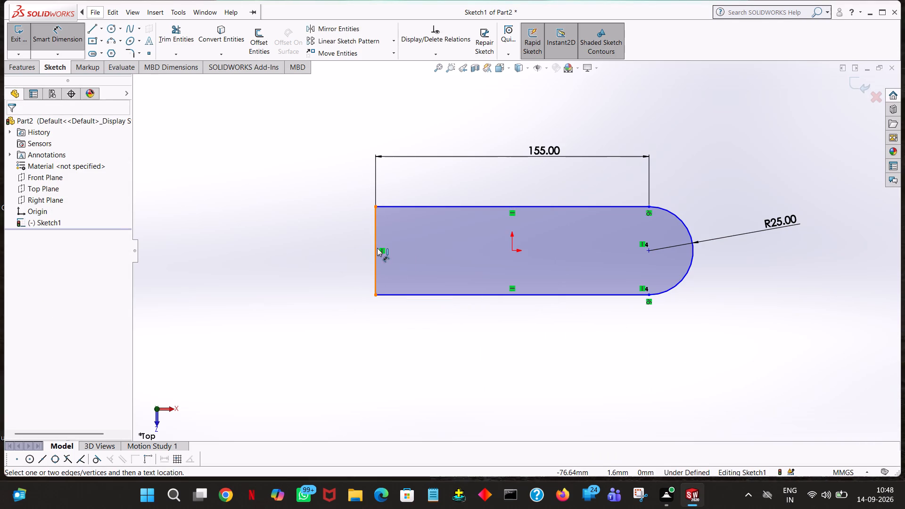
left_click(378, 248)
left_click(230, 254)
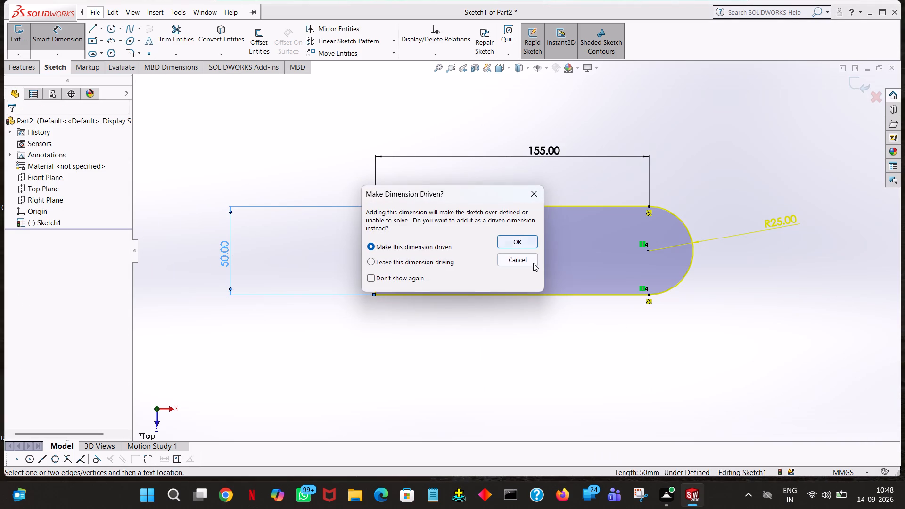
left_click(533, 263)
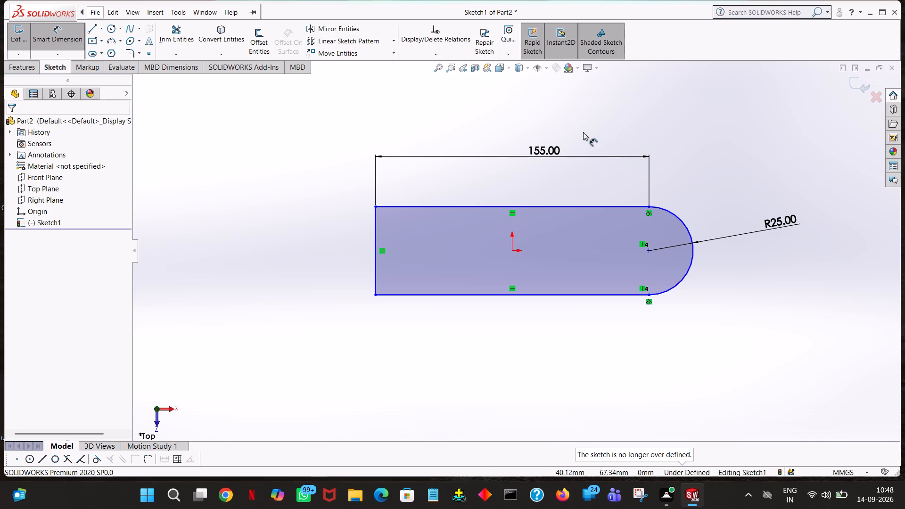
Dimension the distance from the negative-Z long line to the origin as 25 mm.
left_click(553, 205)
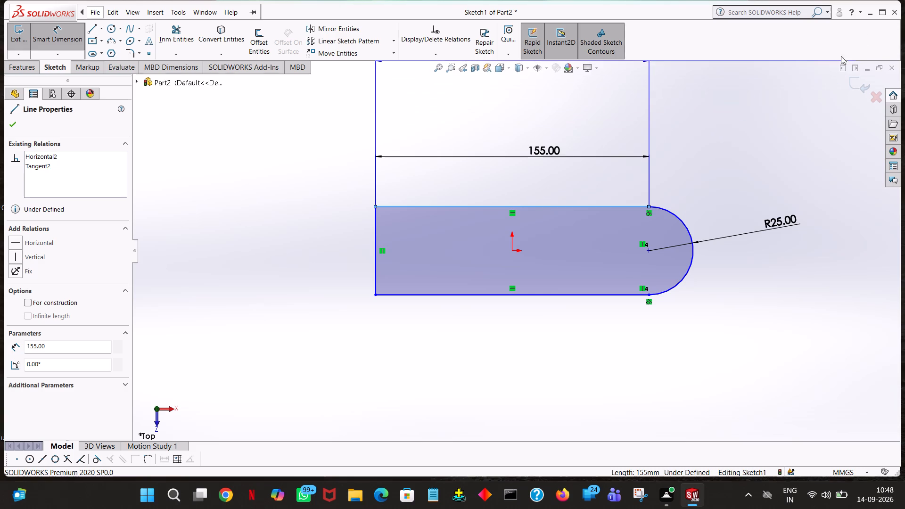
left_click(886, 8)
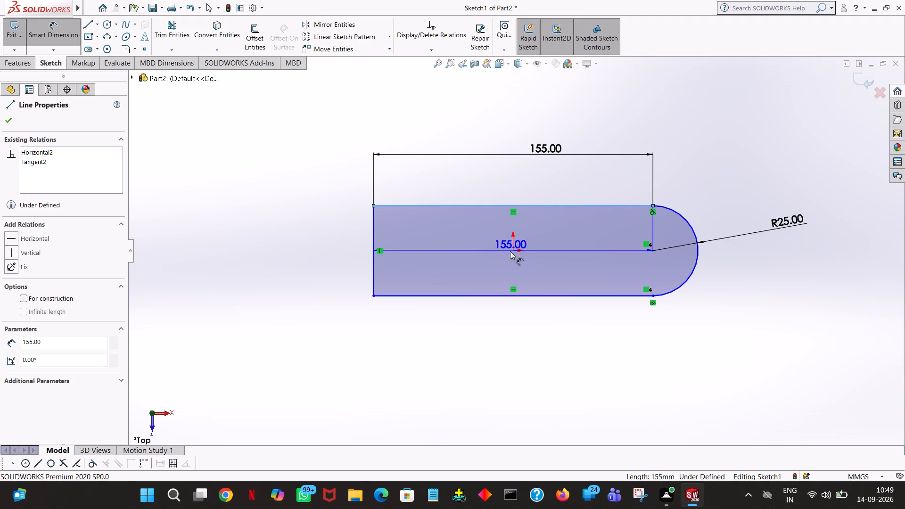
left_click(513, 250)
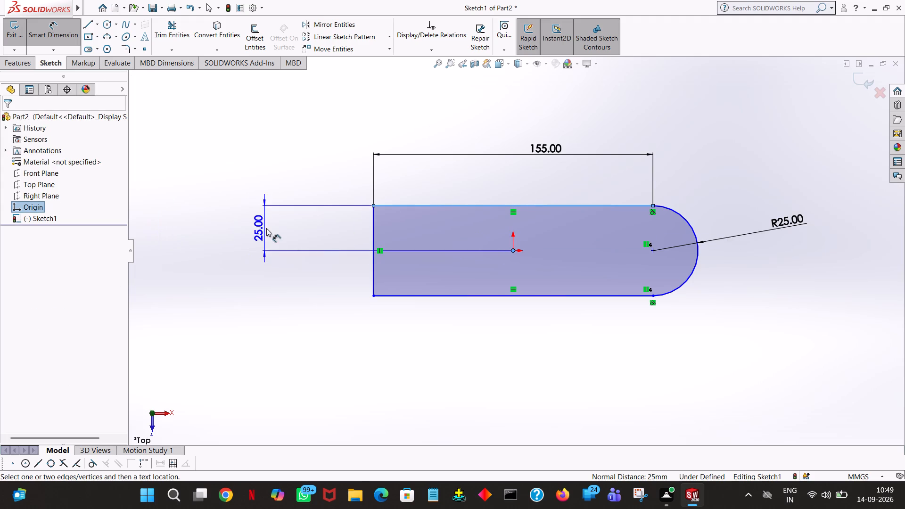
left_click(336, 235)
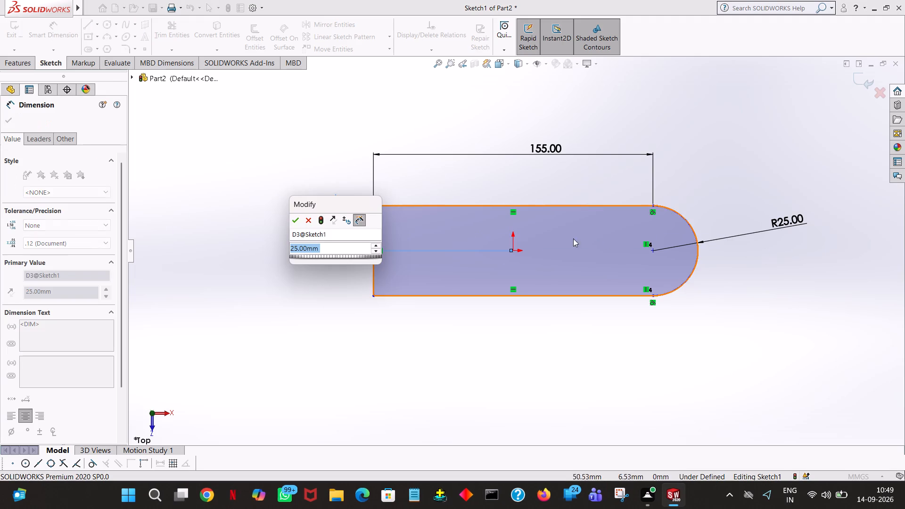
left_click(296, 220)
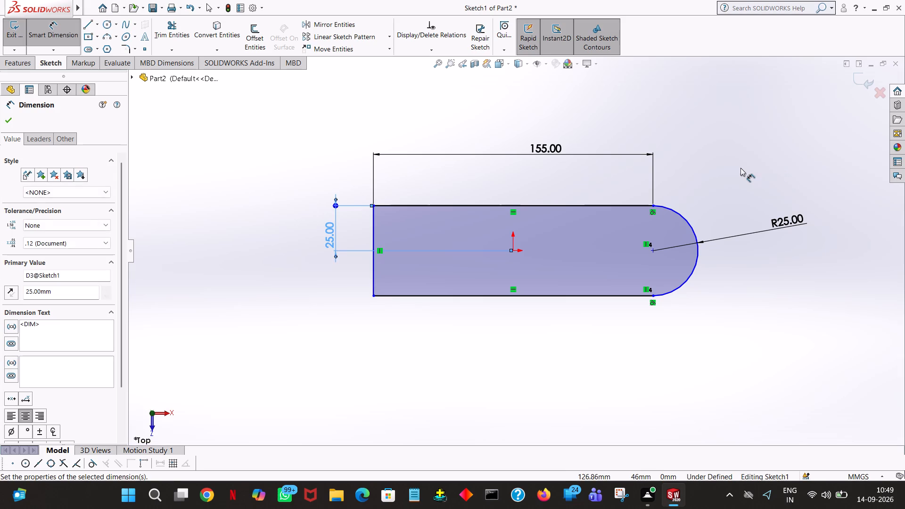
left_click(740, 168)
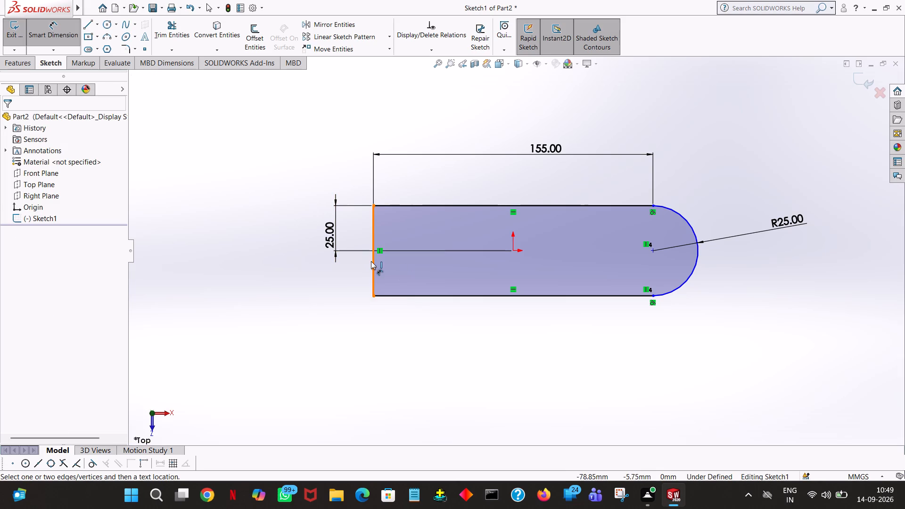
Dimension the distance from the straight end line to the origin as 77.5 mm and finish dimensioning.
left_click(371, 261)
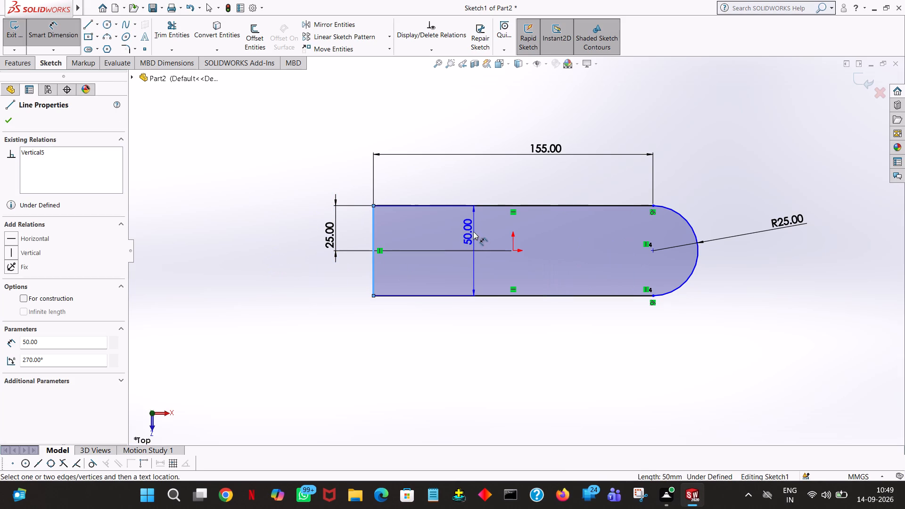
left_click(513, 248)
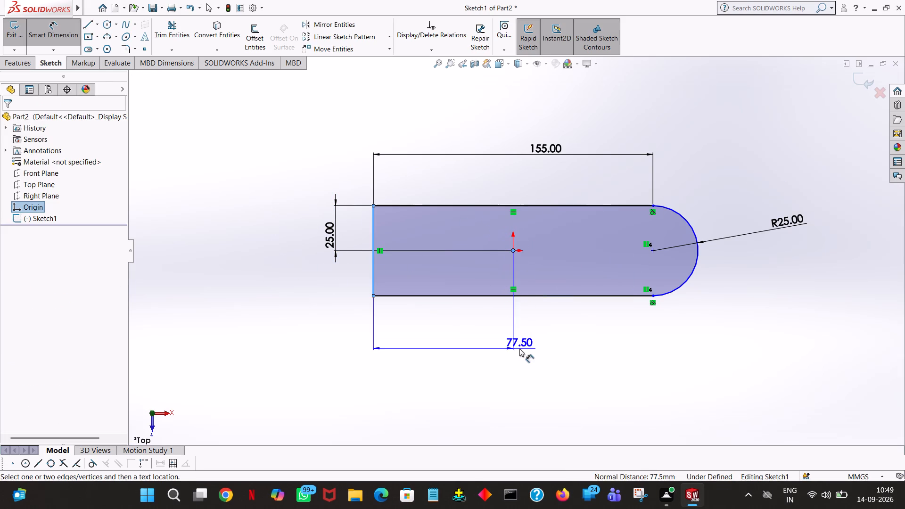
left_click(519, 348)
left_click(485, 334)
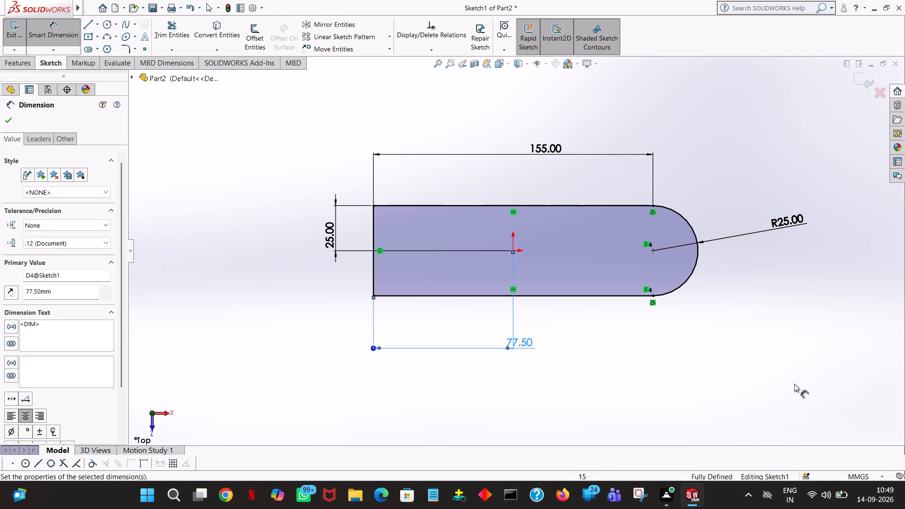
left_click(741, 122)
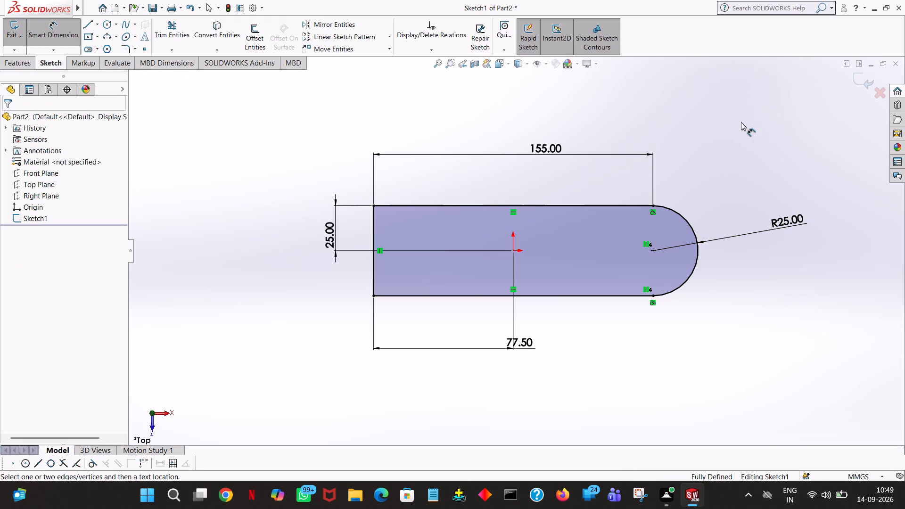
right_click(741, 122)
left_click(665, 125)
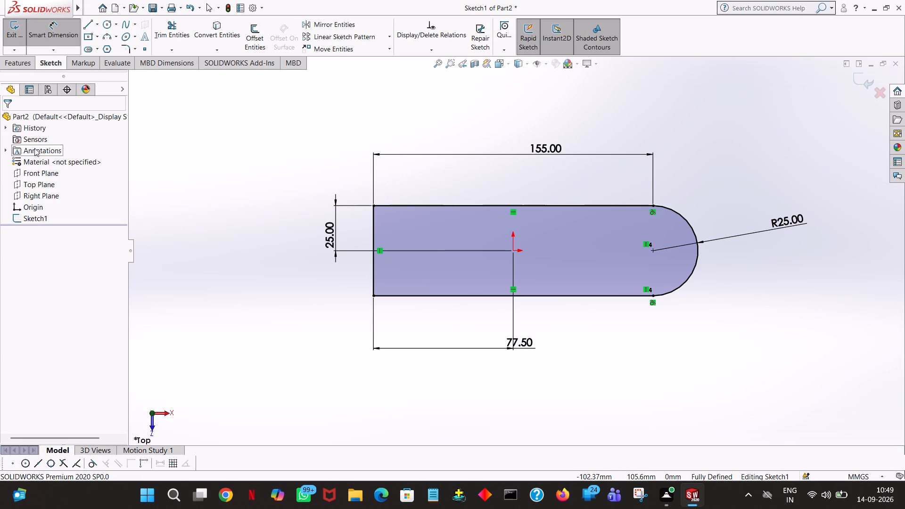
Extrude the base profile as a blind boss 11 mm deep from the sketch plane.
left_click(29, 68)
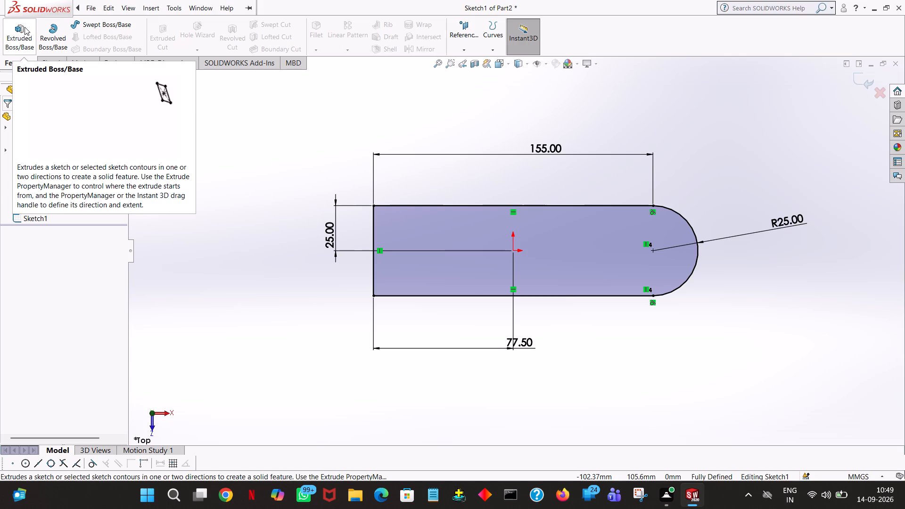
left_click(25, 27)
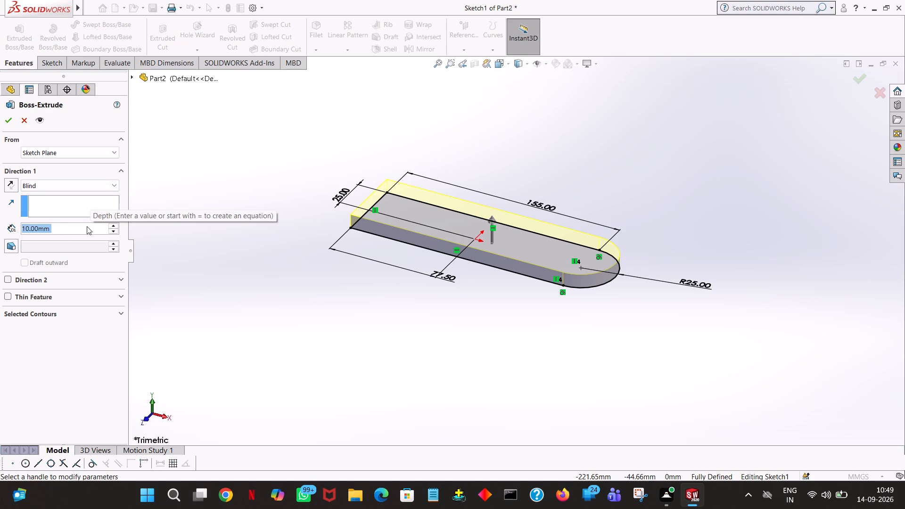
type("11")
left_click(195, 211)
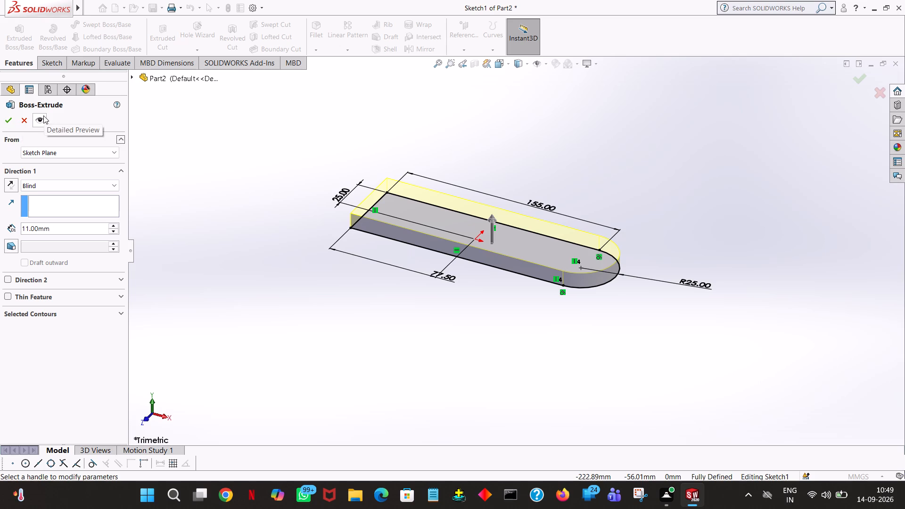
left_click(8, 123)
left_click(587, 187)
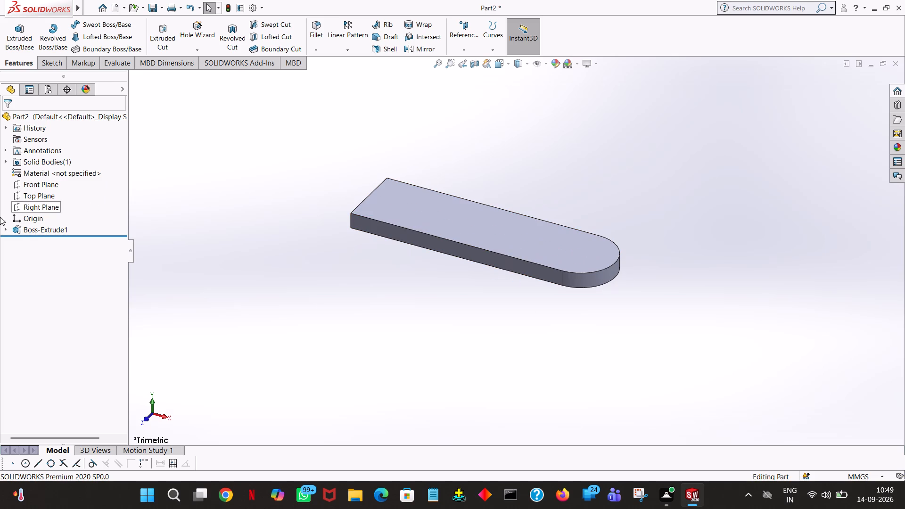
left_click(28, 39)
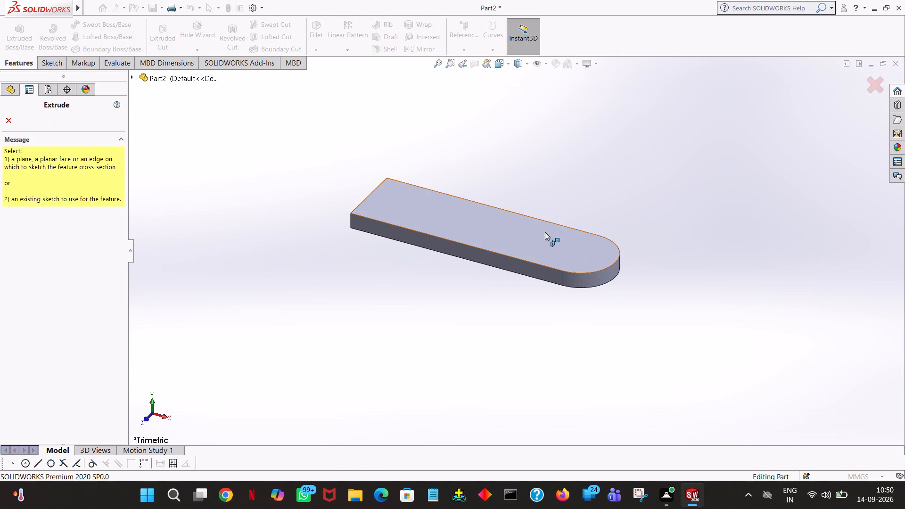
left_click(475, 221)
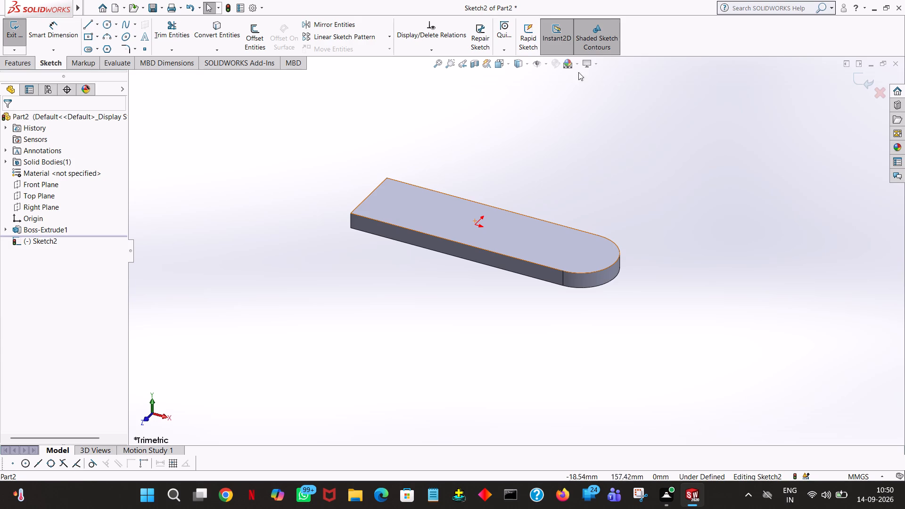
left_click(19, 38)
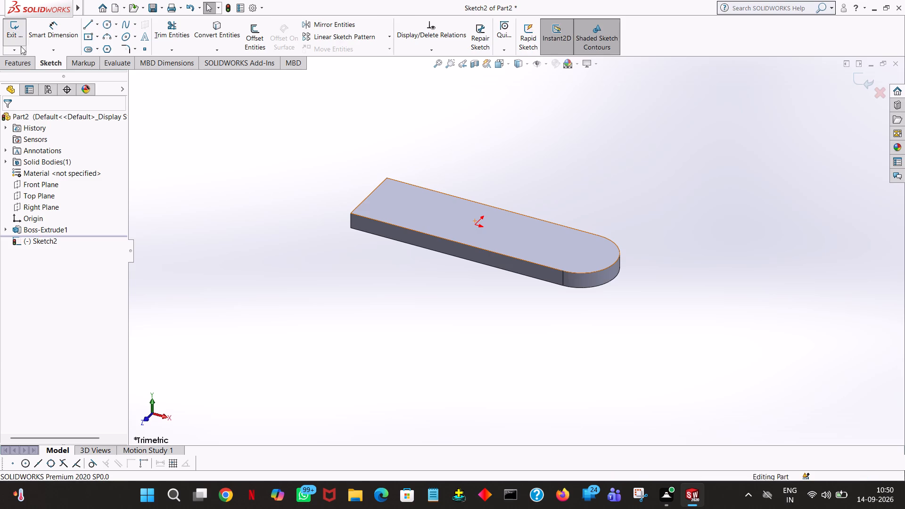
Start a new Extruded Boss sketch on the base plate's long positive-Z side face and view the face straight on.
left_click(20, 43)
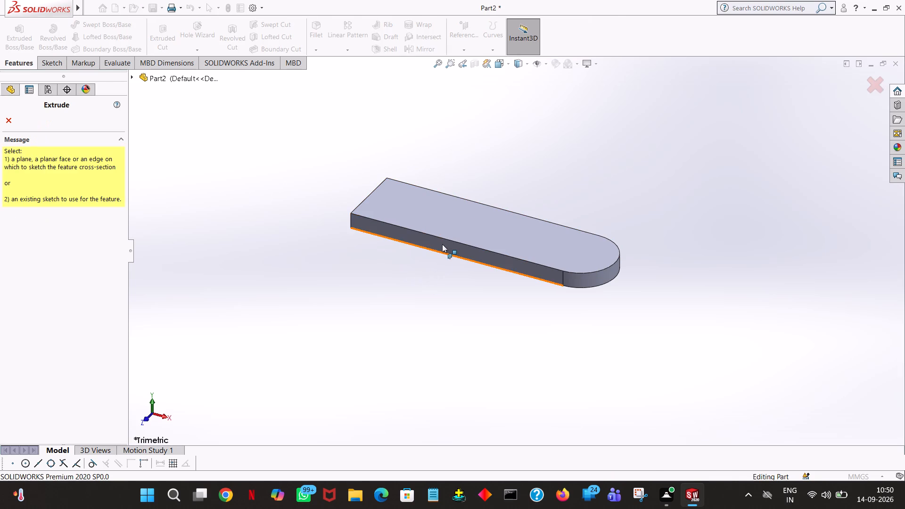
left_click(442, 244)
key("space")
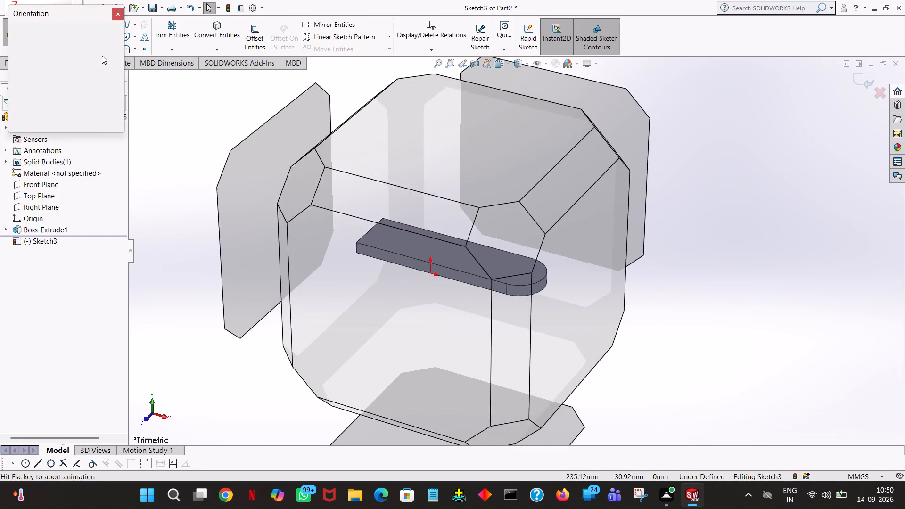
left_click(121, 73)
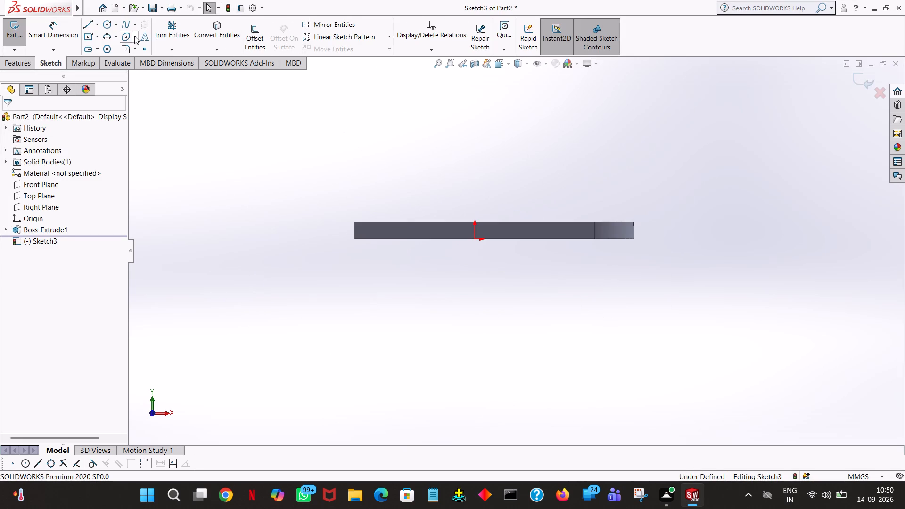
Start a line at the side face's lower negative-X corner.
left_click(90, 24)
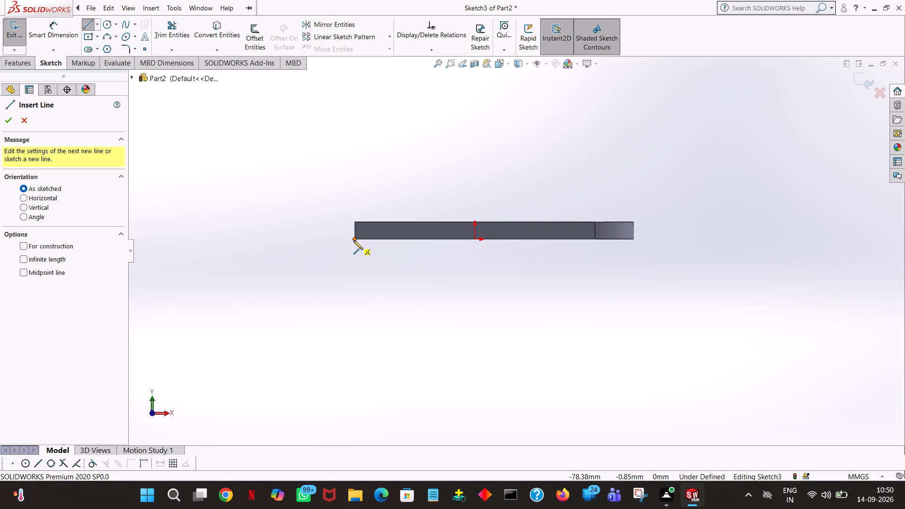
left_click(354, 240)
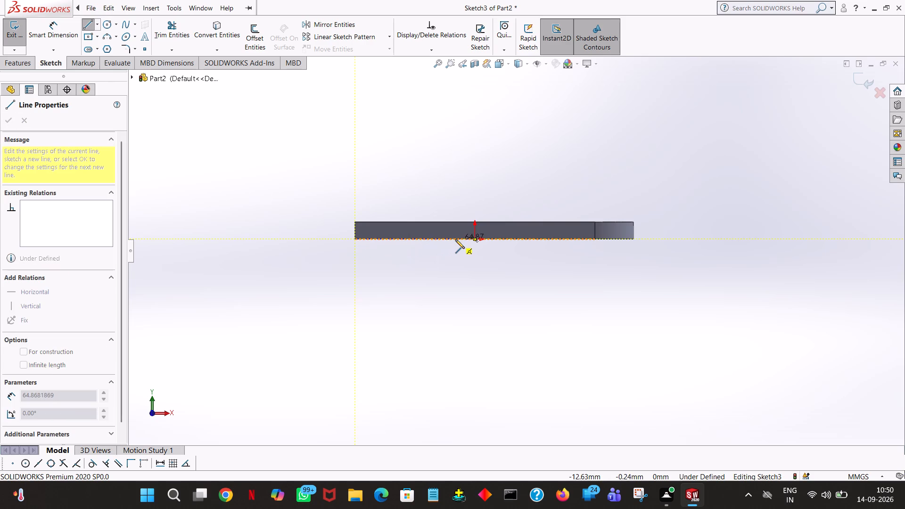
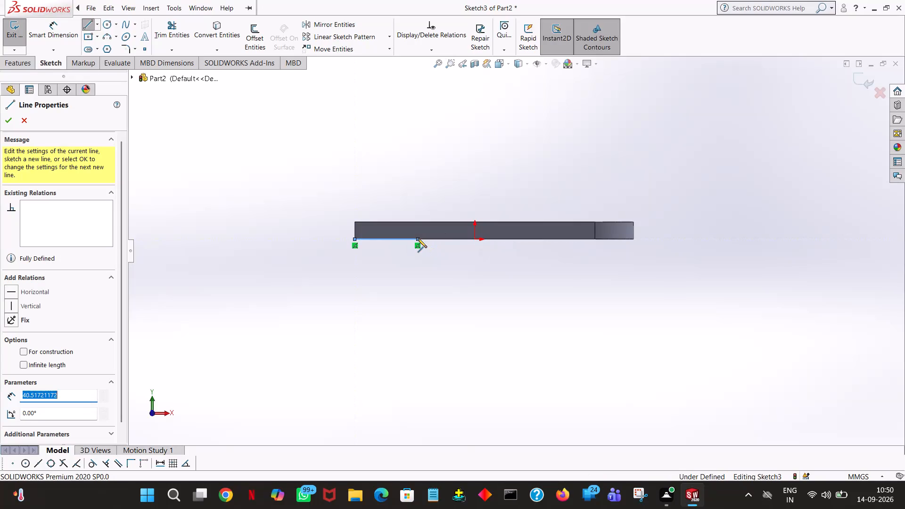
Draw a 72 mm line along the side face's lower edge and a 42 mm vertical line upward from its end.
type("72")
key("Return")
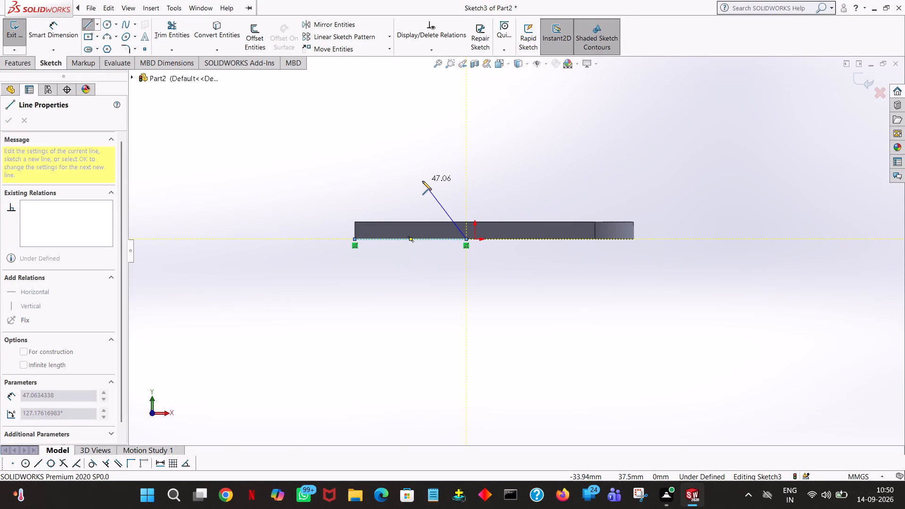
left_click(466, 125)
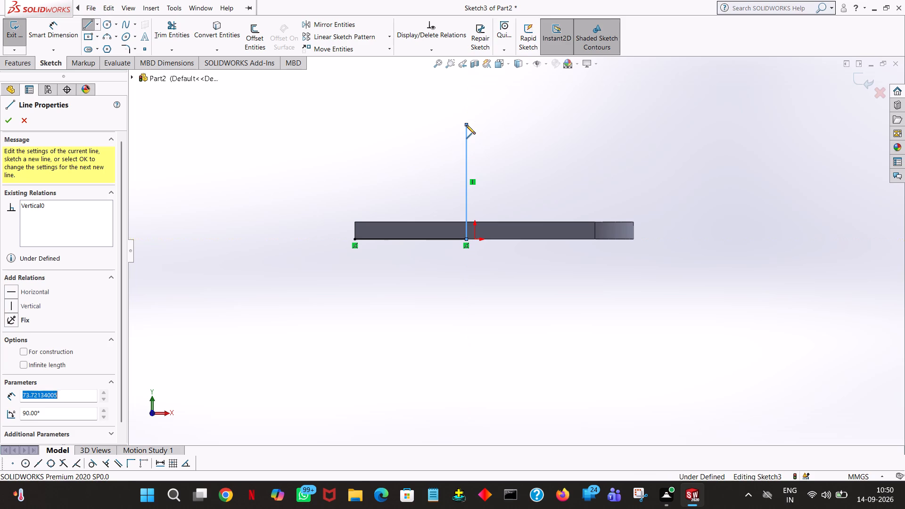
type("42")
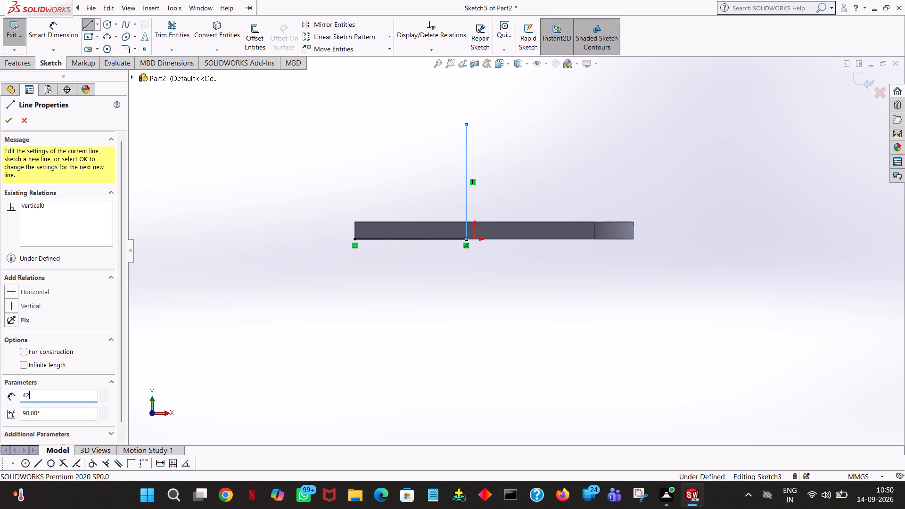
key("Return")
right_click(466, 125)
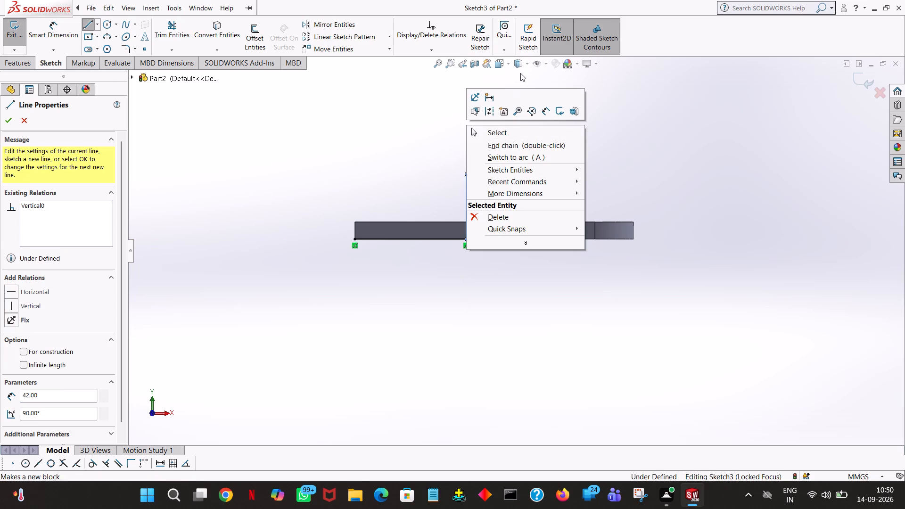
left_click(510, 130)
Draw a circle of radius 37/2 mm centred on the upper end of the vertical line.
left_click(105, 23)
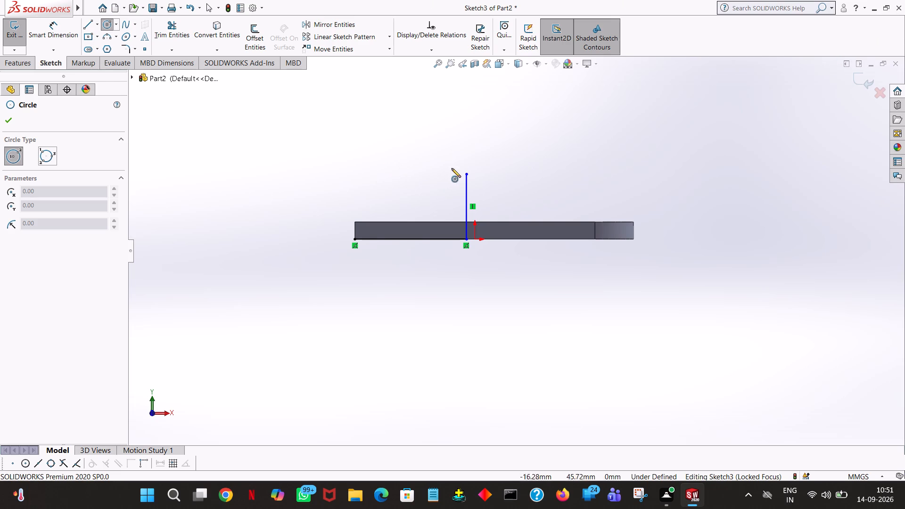
left_click(467, 174)
left_click(483, 138)
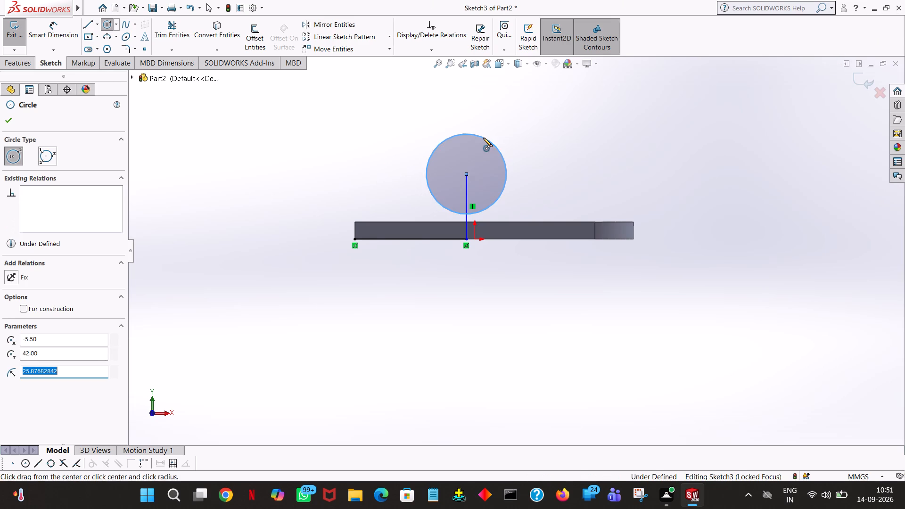
type("37/2")
key("Return")
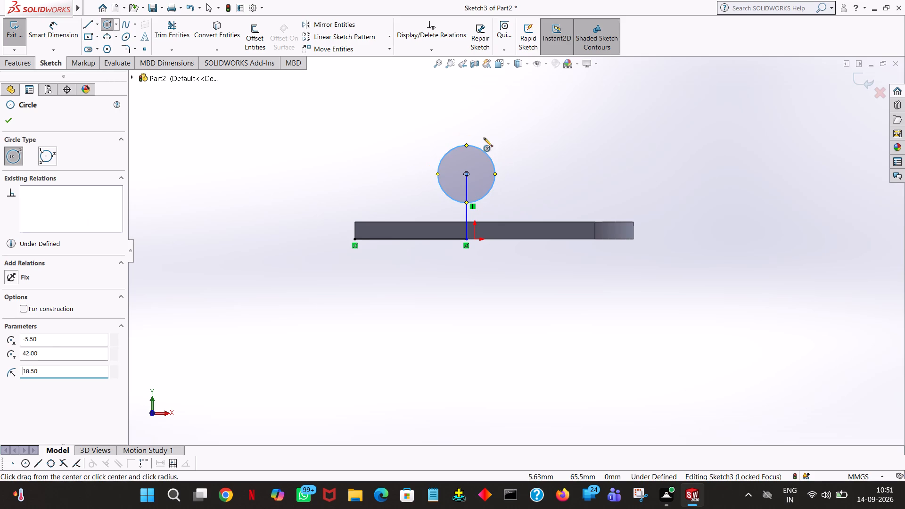
right_click(619, 128)
left_click(630, 133)
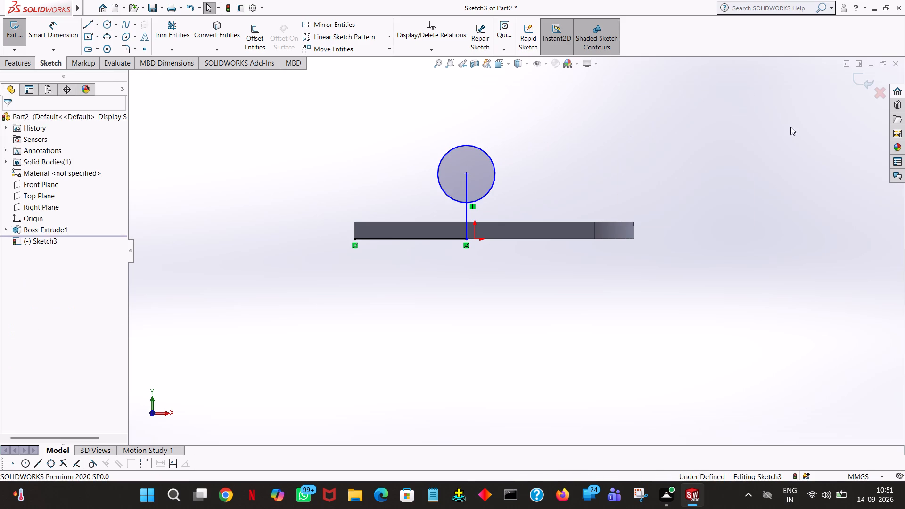
Draw two 31 mm vertical lines tangent to the circle, from its two side quadrant points down to the plate's top edge.
left_click(84, 26)
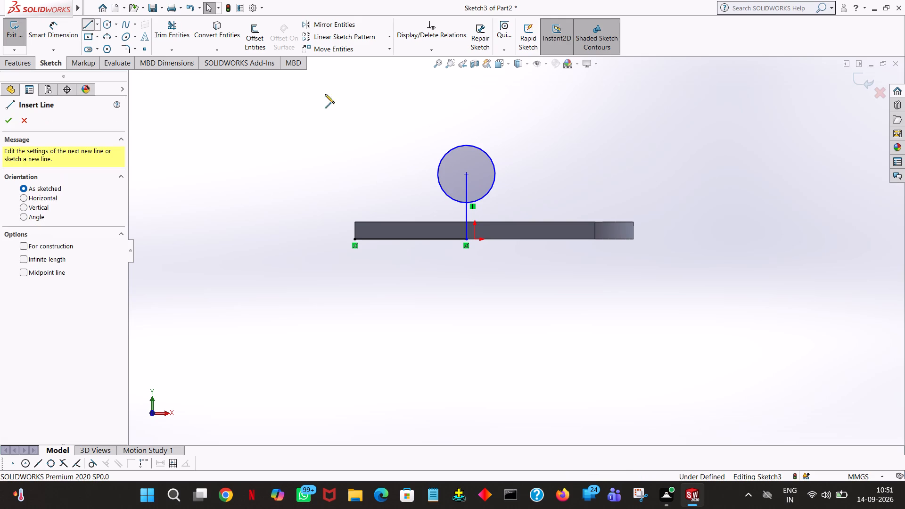
left_click(436, 173)
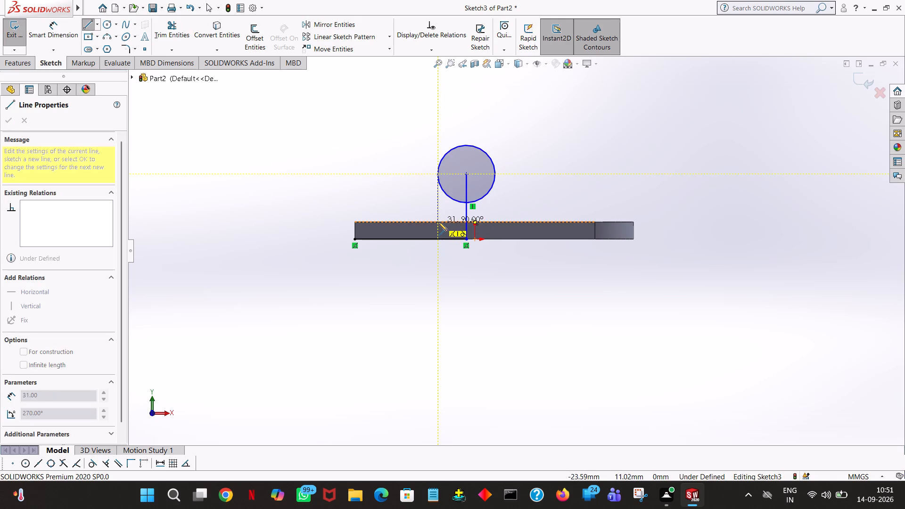
left_click(438, 222)
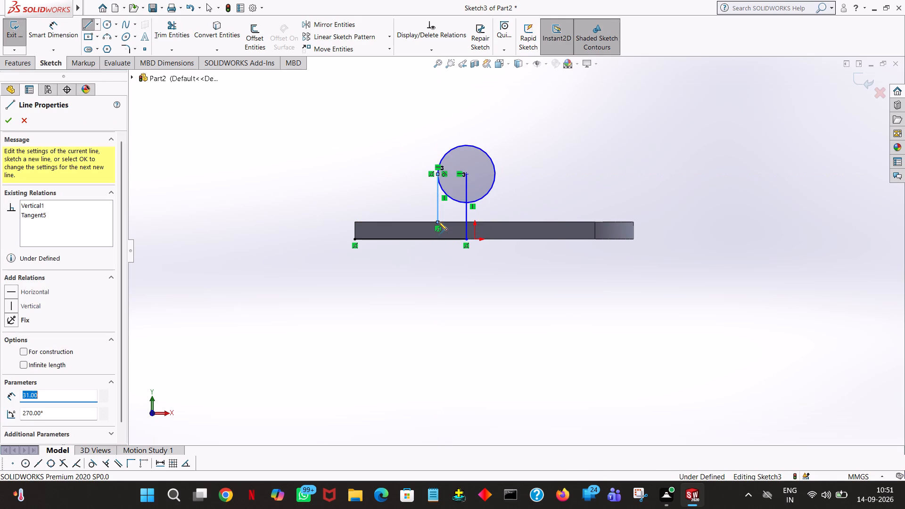
right_click(438, 222)
left_click(466, 227)
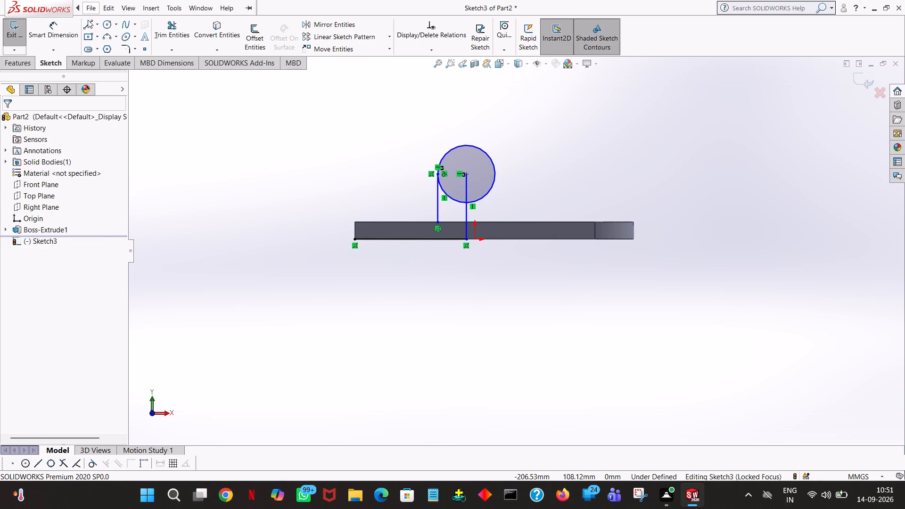
left_click(90, 24)
left_click(505, 146)
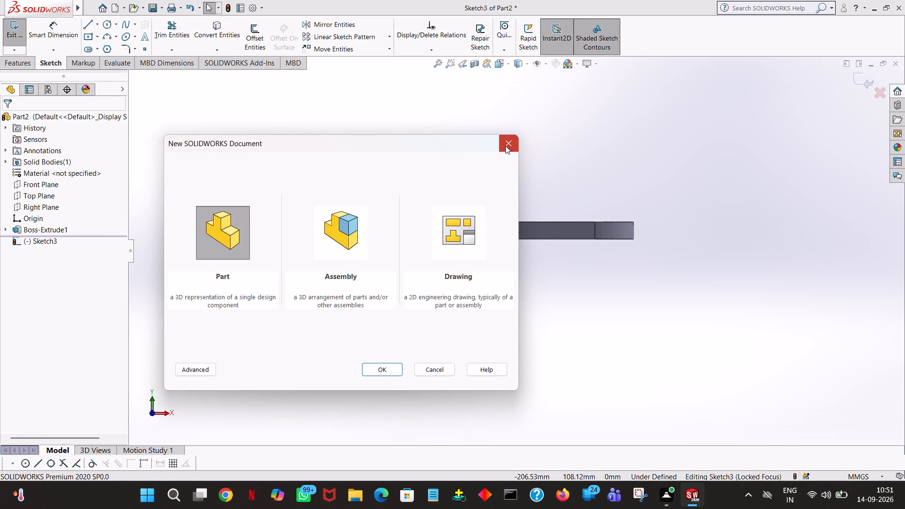
left_click(90, 28)
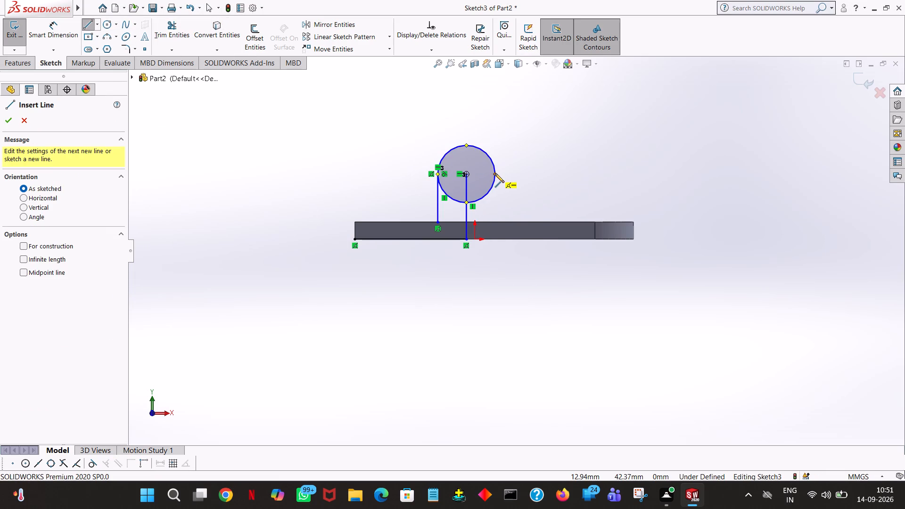
left_click(495, 174)
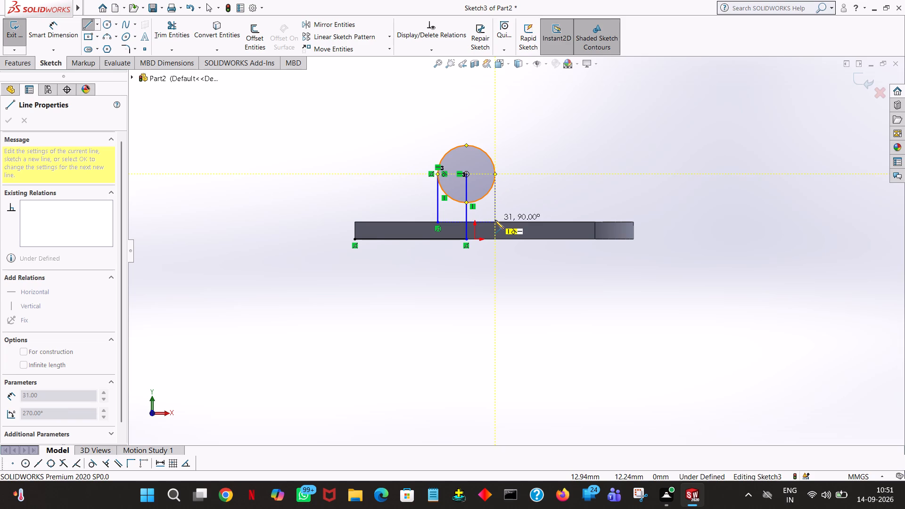
left_click(495, 221)
right_click(495, 221)
left_click(517, 230)
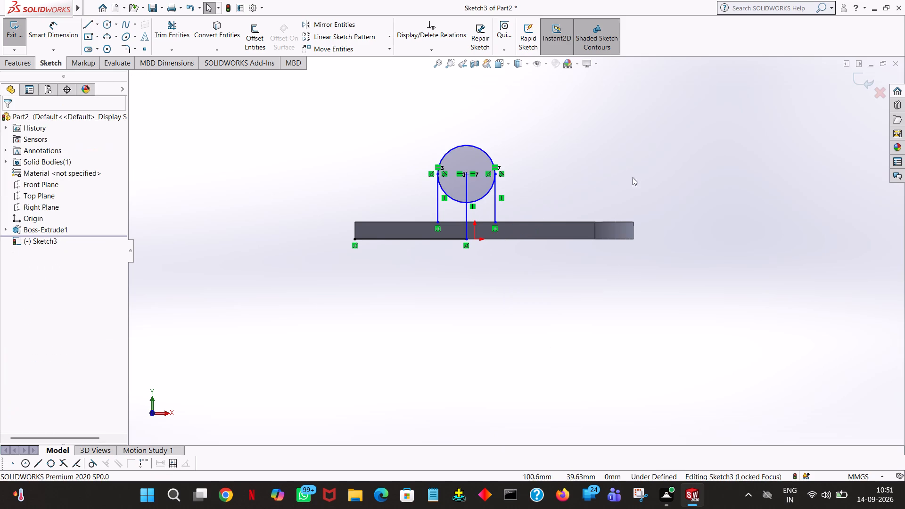
Trim the centre vertical line's portion below the circle.
left_click(171, 42)
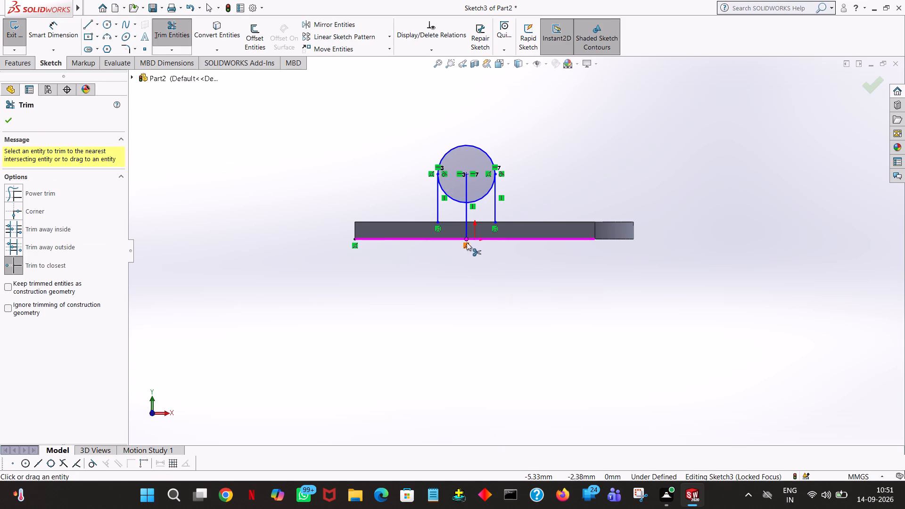
left_click(467, 230)
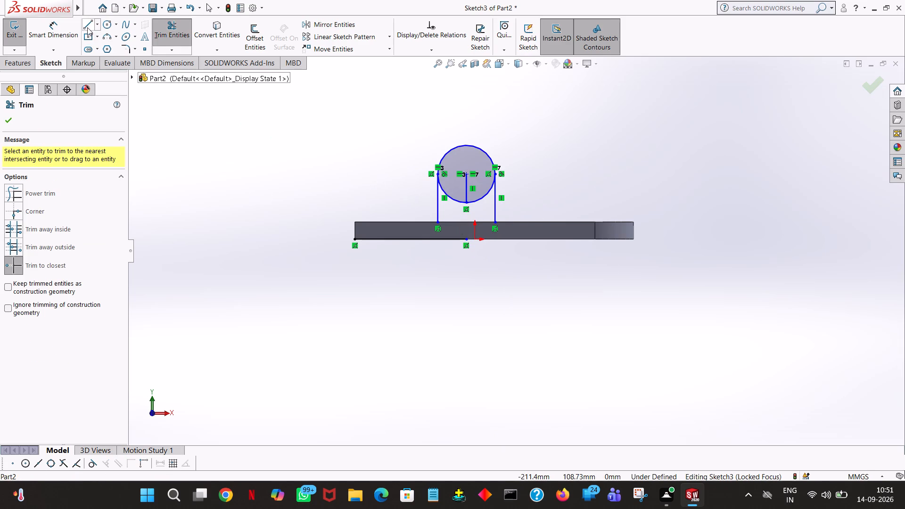
Close the profile with a 37 mm horizontal line along the plate's top edge between the two tangent lines.
left_click(87, 27)
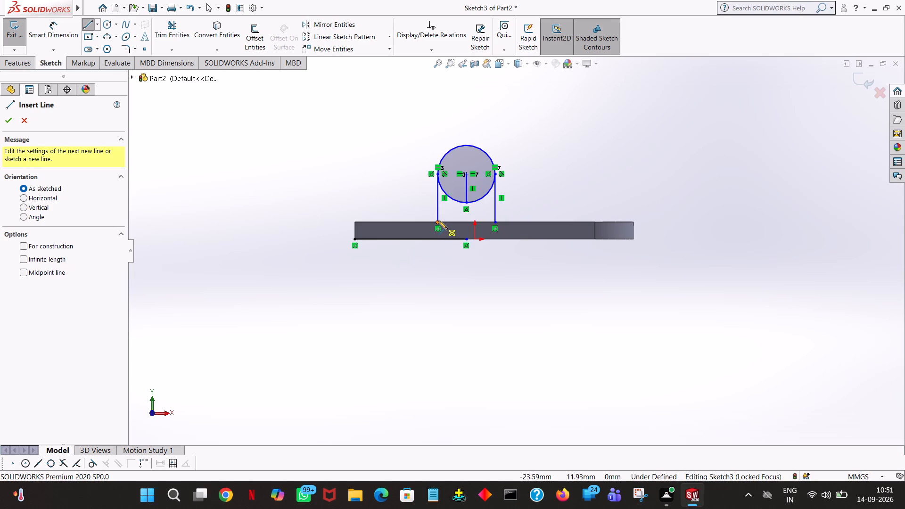
left_click(438, 221)
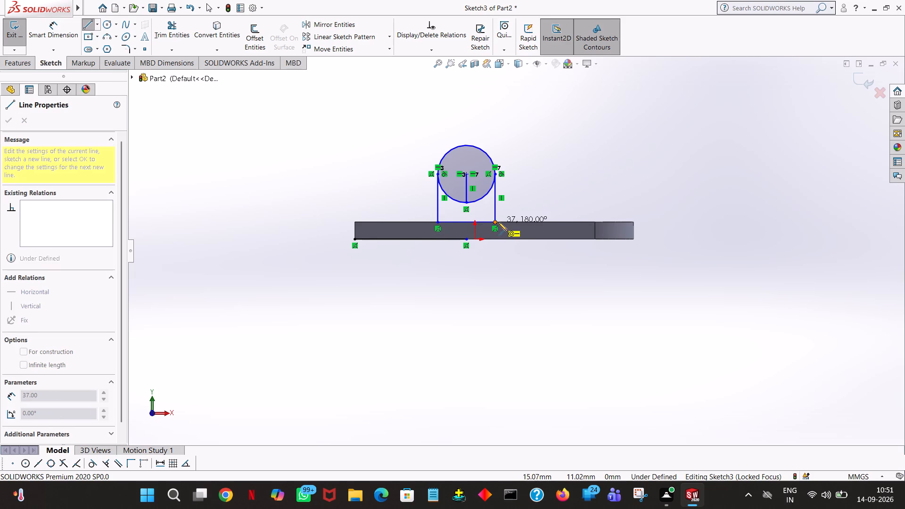
left_click(494, 222)
right_click(494, 222)
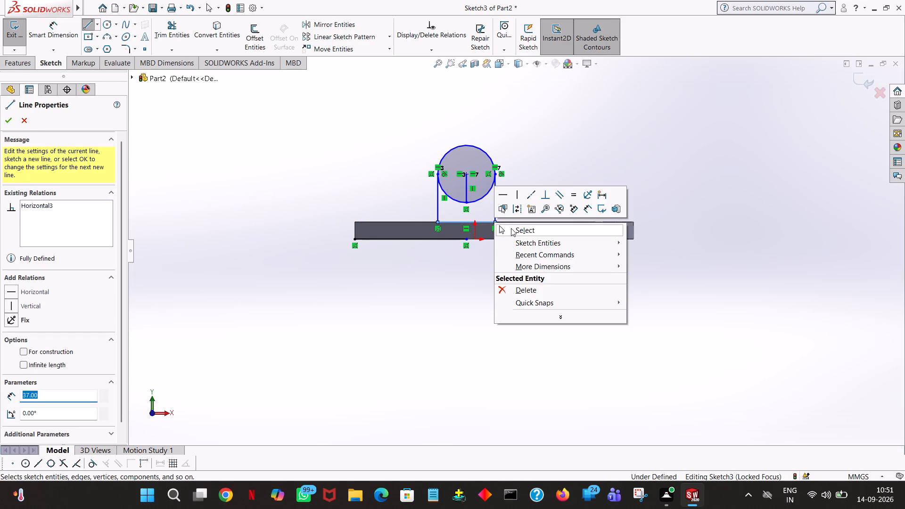
left_click(511, 228)
Trim the circle's lower half and the remaining centre line to leave a round-topped upright profile.
left_click(181, 41)
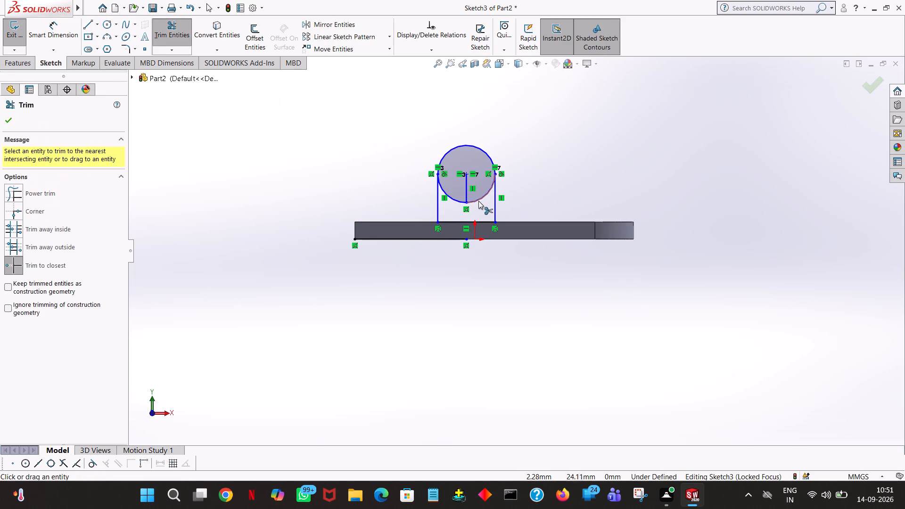
left_click(478, 199)
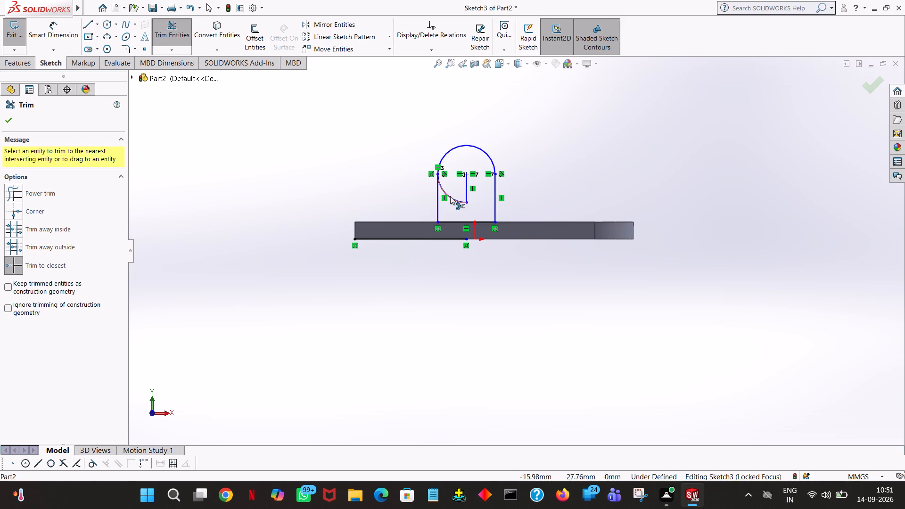
left_click(450, 196)
left_click(467, 187)
left_click(716, 197)
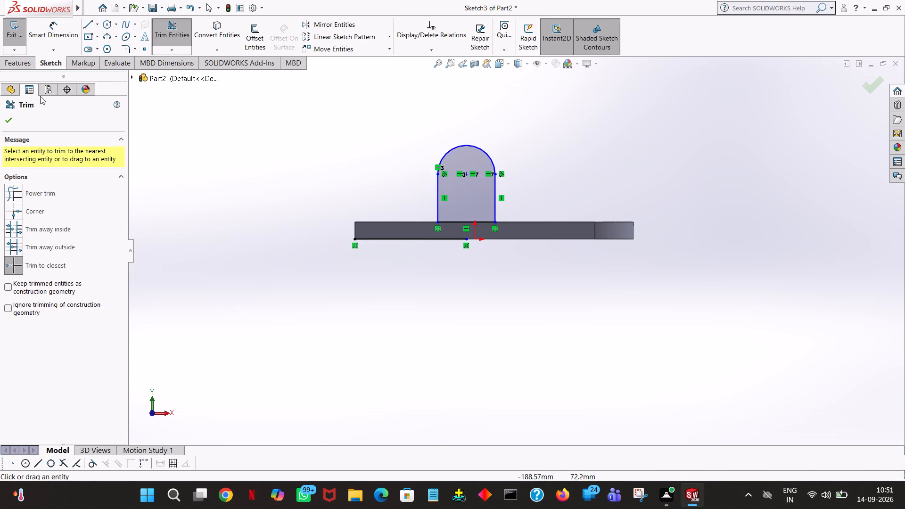
left_click(8, 130)
left_click(8, 126)
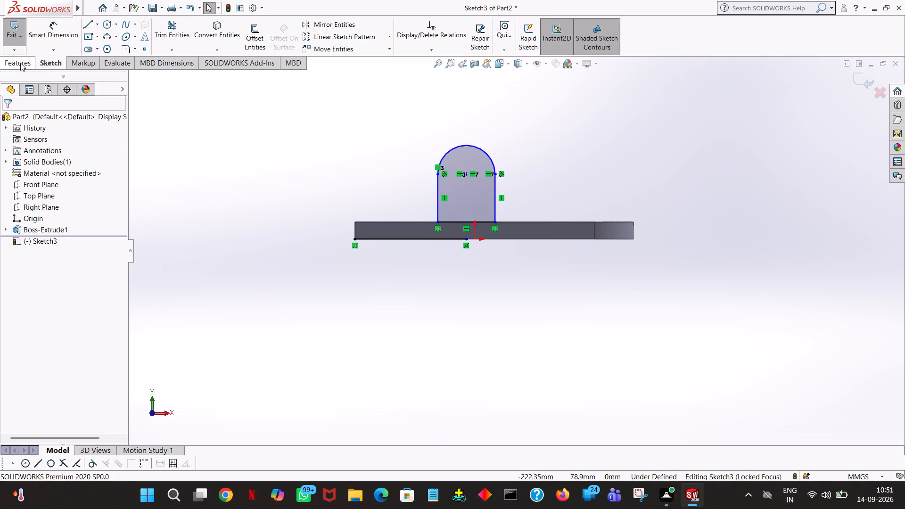
Set up a blind boss extrusion of the round-topped region, reversed over the plate, with a depth of 25 mm.
left_click(21, 64)
left_click(17, 48)
middle_click_drag(650, 124, 568, 137)
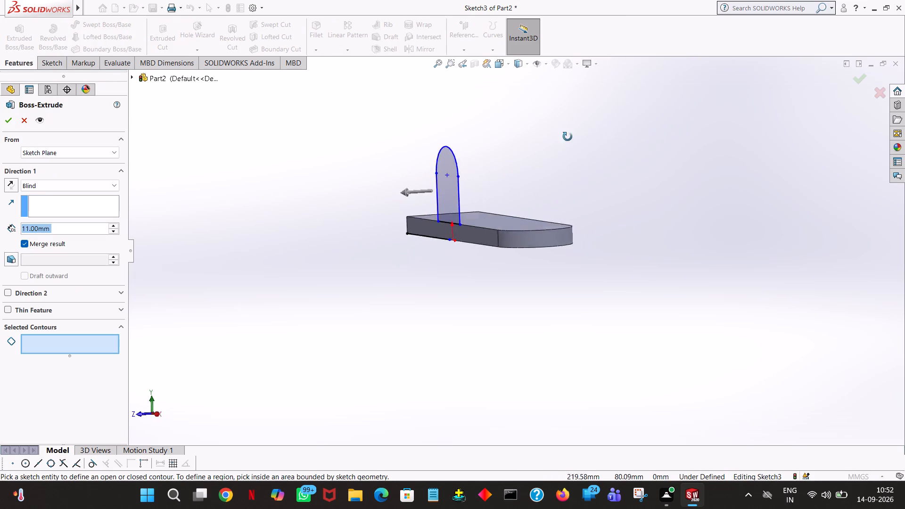
middle_click_drag(568, 137, 545, 139)
left_click(461, 193)
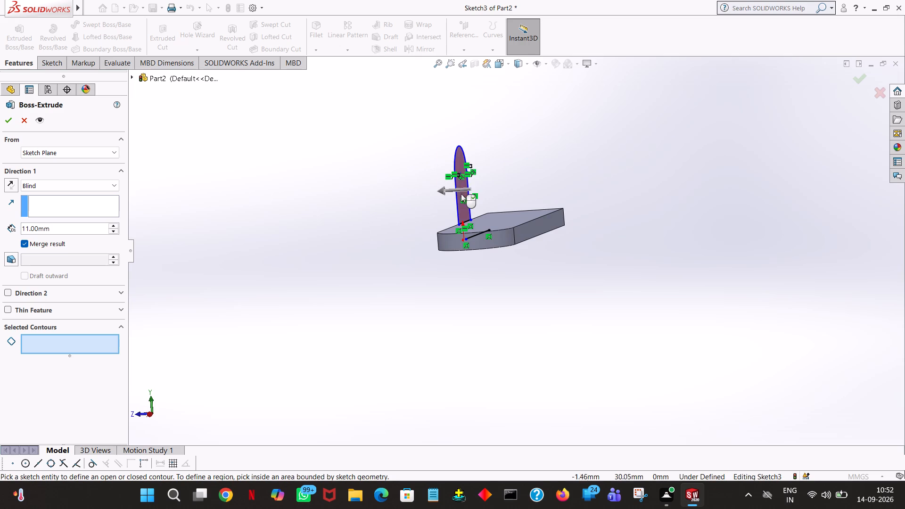
left_click(9, 180)
double_click(61, 226)
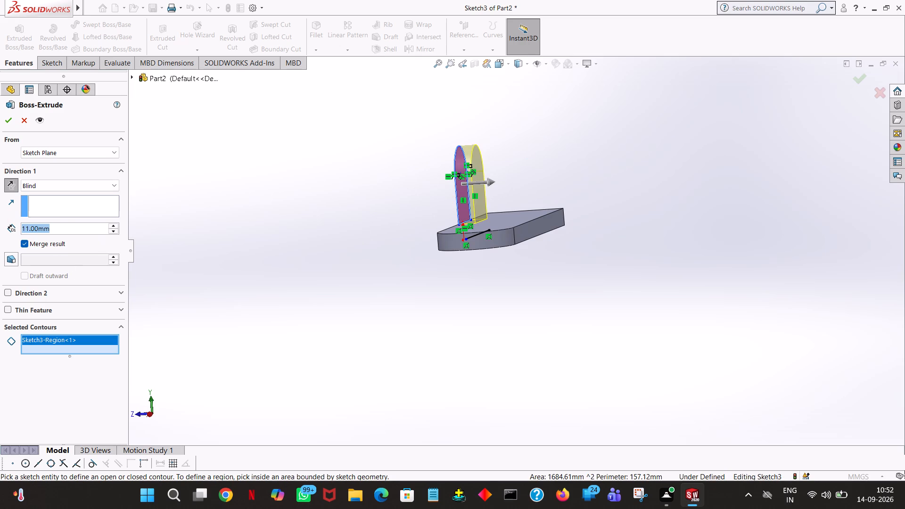
type("25")
key("Return")
Set the upright's extrusion depth to 50 mm and complete the boss.
middle_click_drag(585, 203, 604, 234)
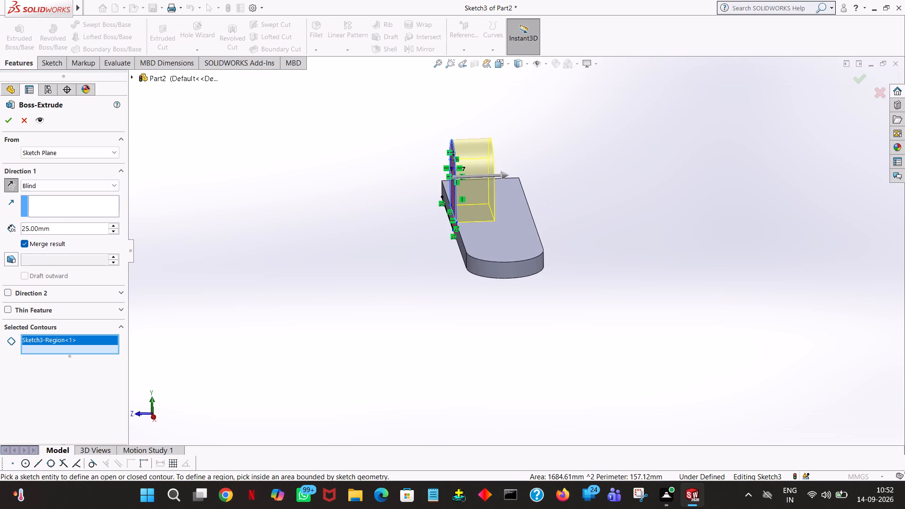
left_click(49, 231)
left_click(49, 231)
left_click_drag(49, 231, 2, 239)
left_click_drag(70, 233, 0, 205)
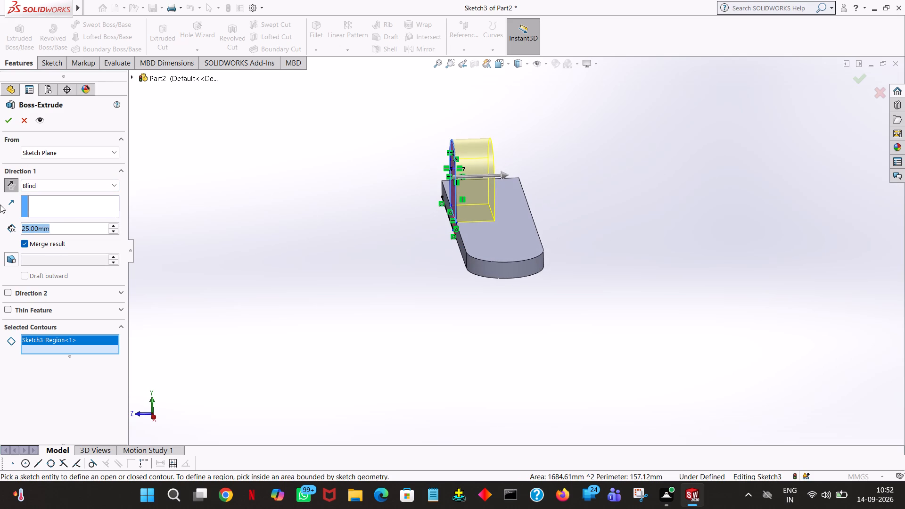
type("50")
key("Return")
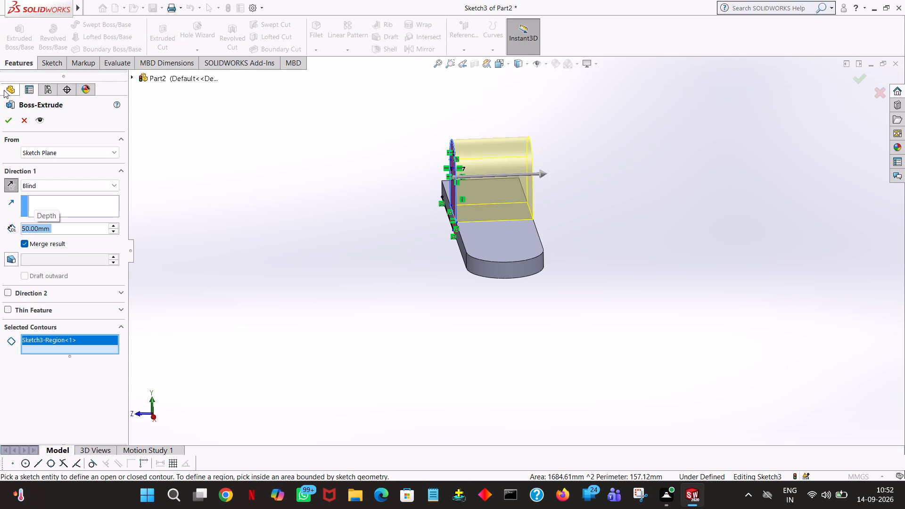
left_click(6, 120)
left_click(410, 190)
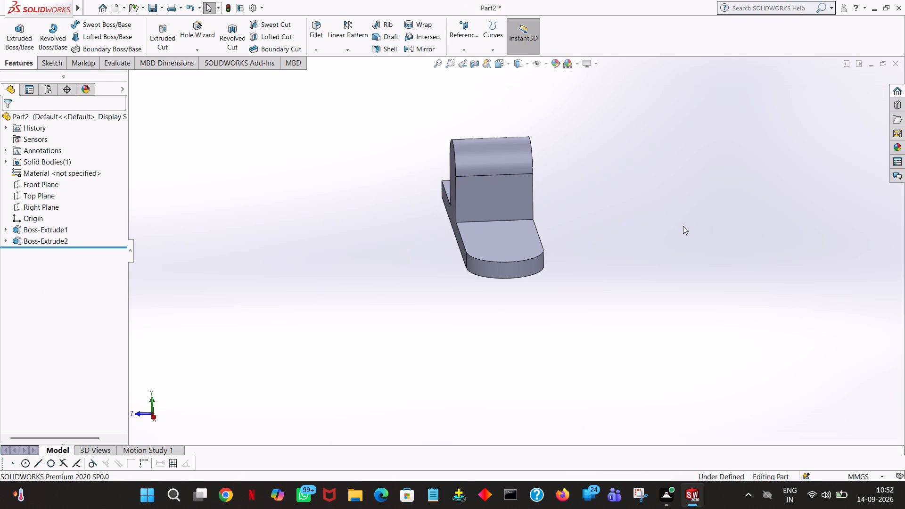
Start an Extruded Cut sketch on the upright's positive-Z face.
middle_click_drag(683, 226, 778, 205)
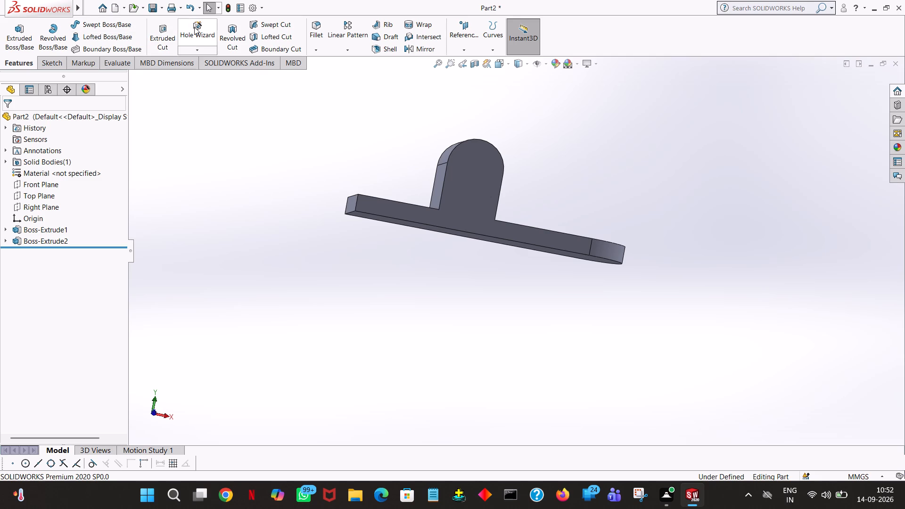
left_click(162, 27)
left_click(483, 181)
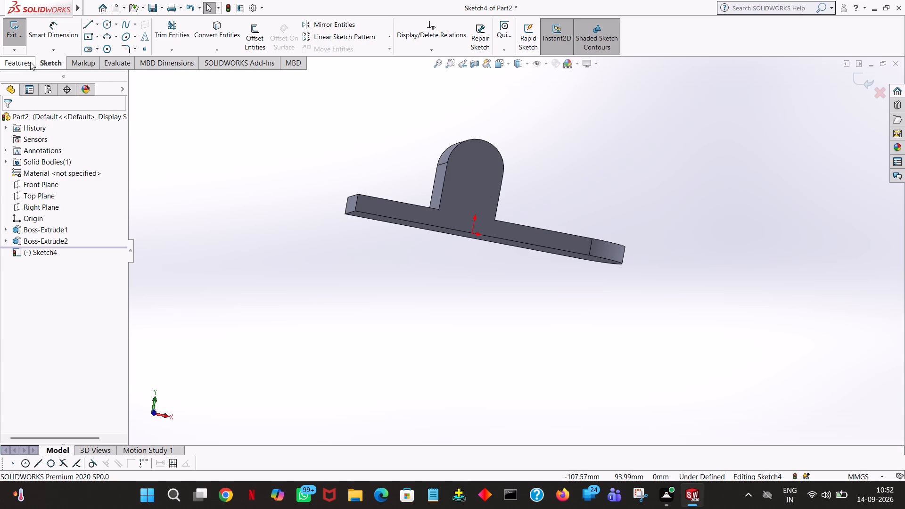
Sketch a circle of radius 11 mm (22/2) on the upright's face, centred on its rounded top's arc centre.
key("space")
left_click(114, 71)
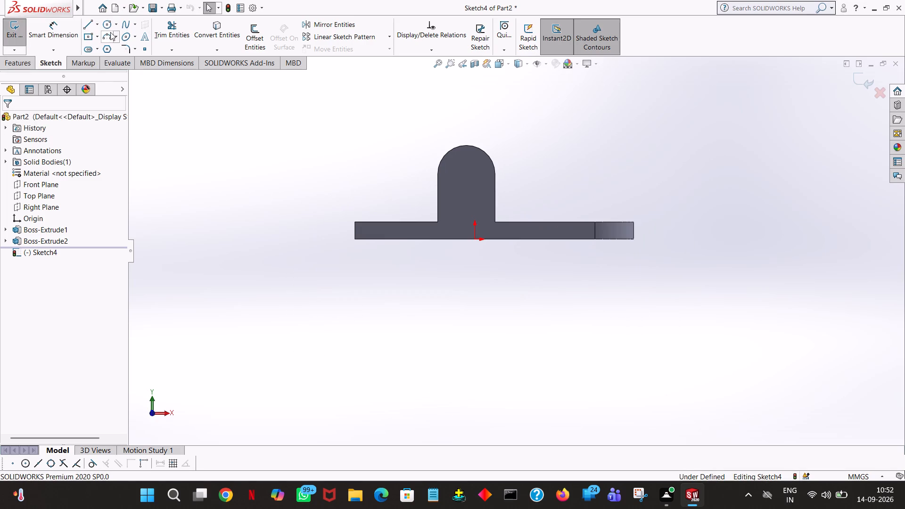
left_click(104, 23)
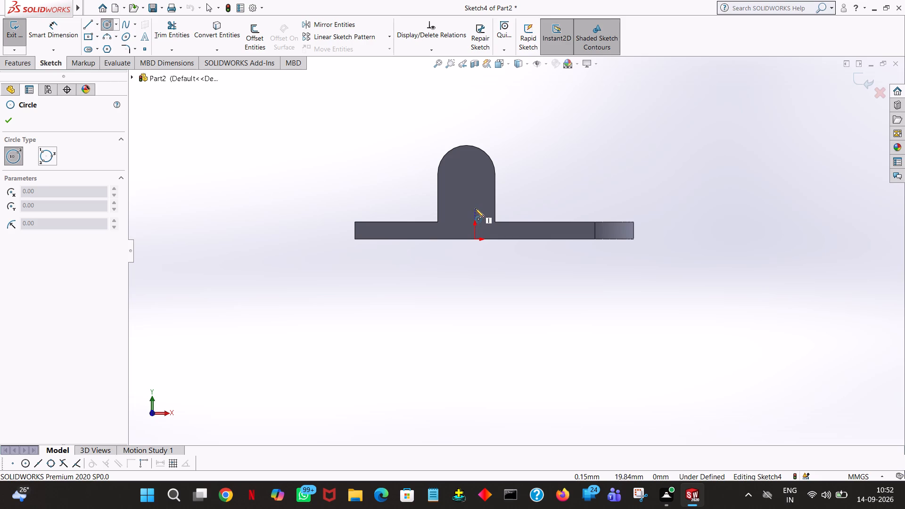
left_click(467, 174)
left_click(468, 159)
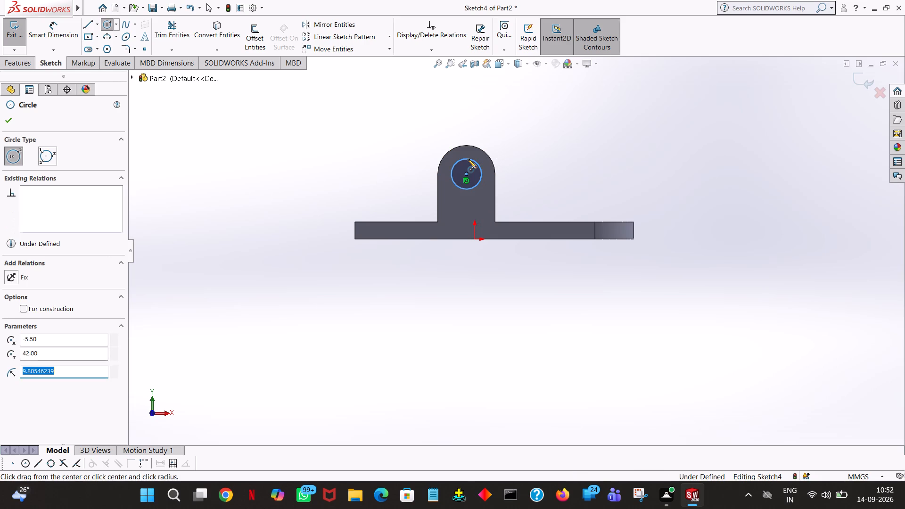
type("22/2")
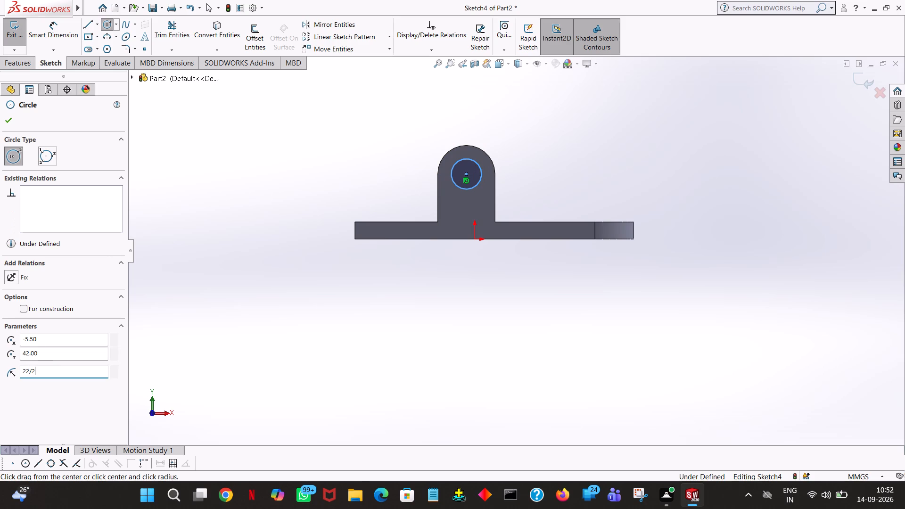
key("Return")
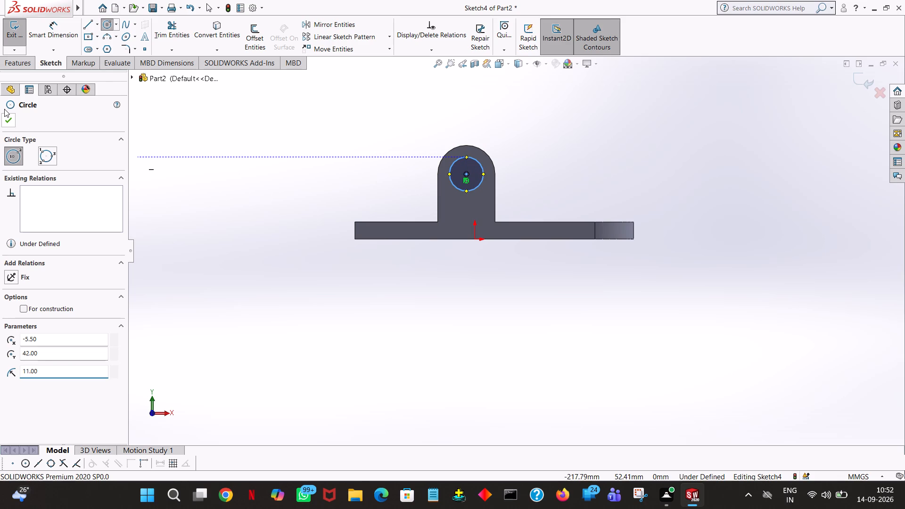
left_click(11, 118)
left_click(571, 163)
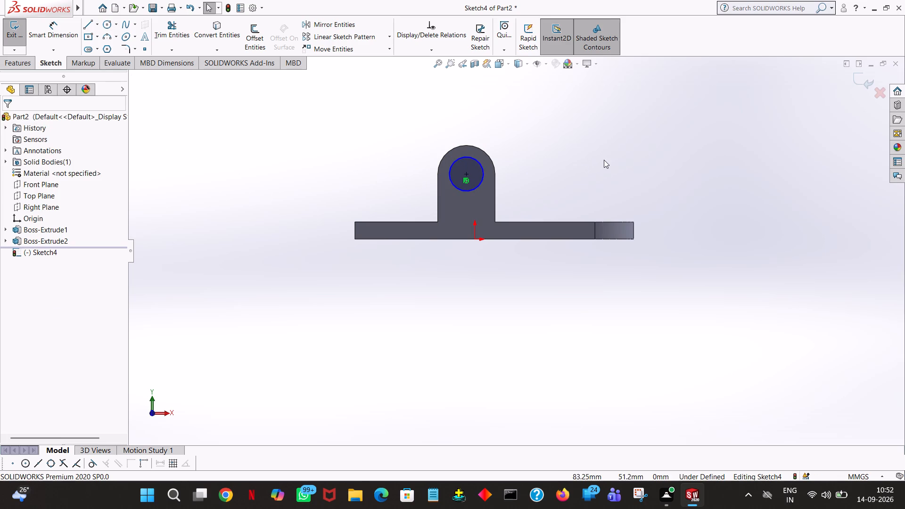
Sketch the keyway's negative-X half: 6 mm down from the circle's lowest point, 2.5 mm across, and vertically back up to the circle.
middle_click_drag(604, 160, 606, 148)
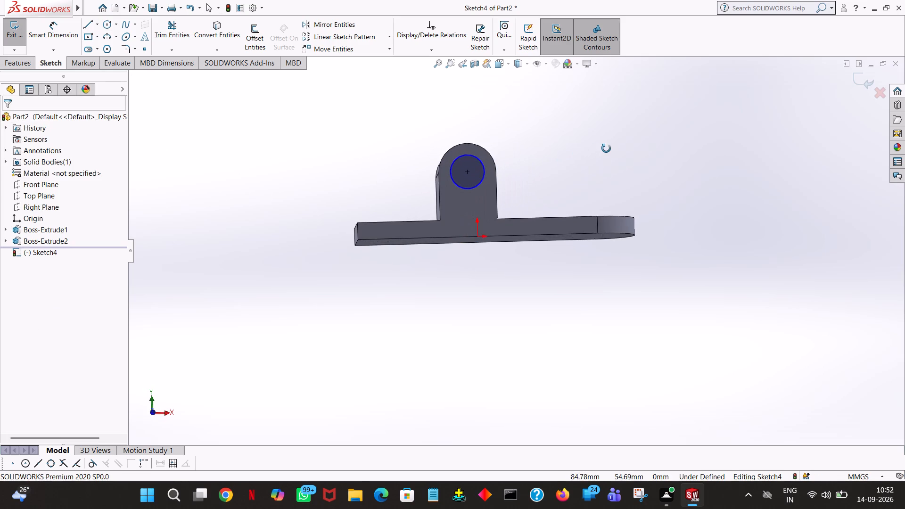
middle_click_drag(606, 148, 607, 172)
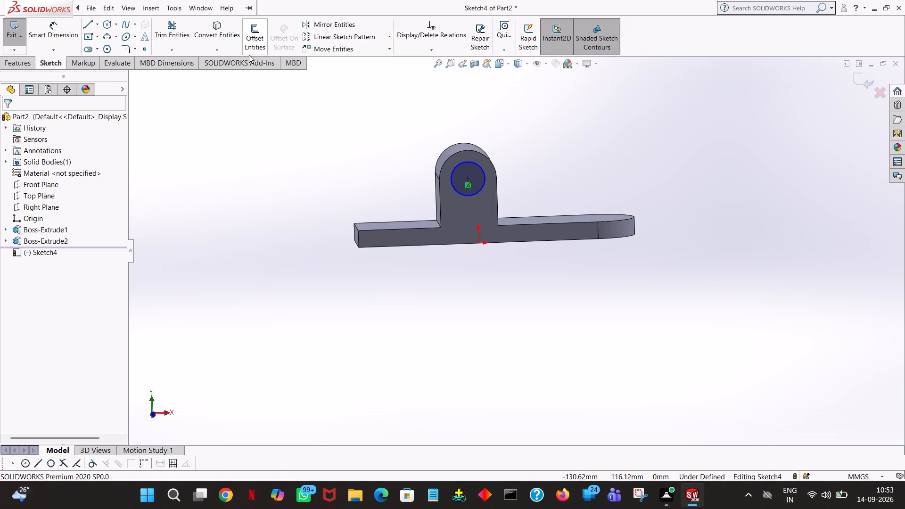
key("space")
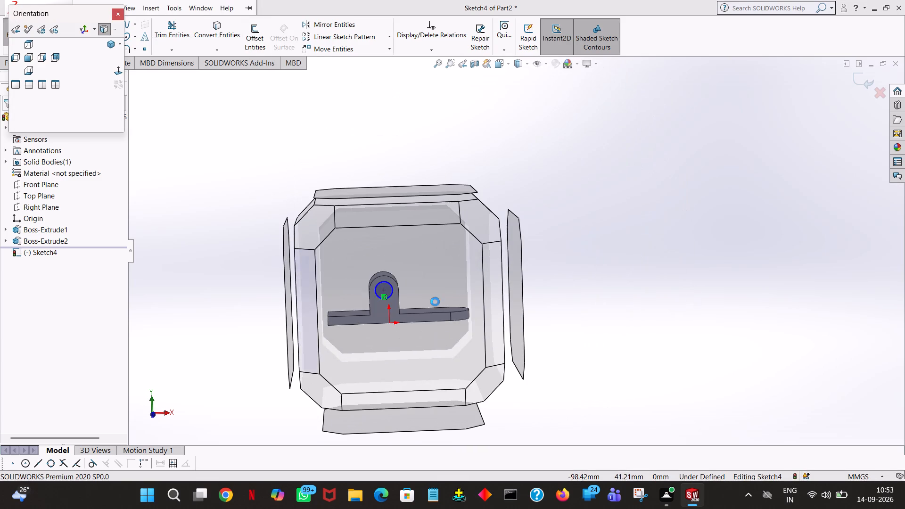
left_click(114, 72)
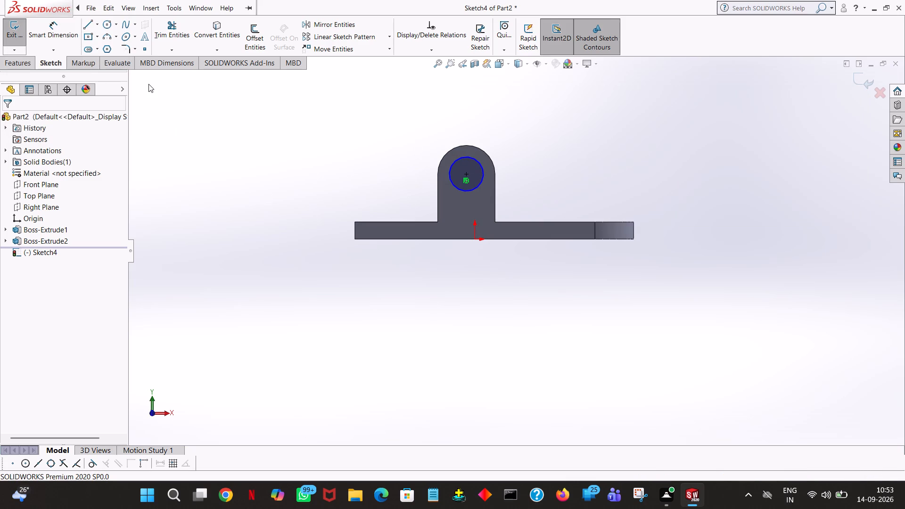
scroll(399, 105, "down", 4, "ctrl")
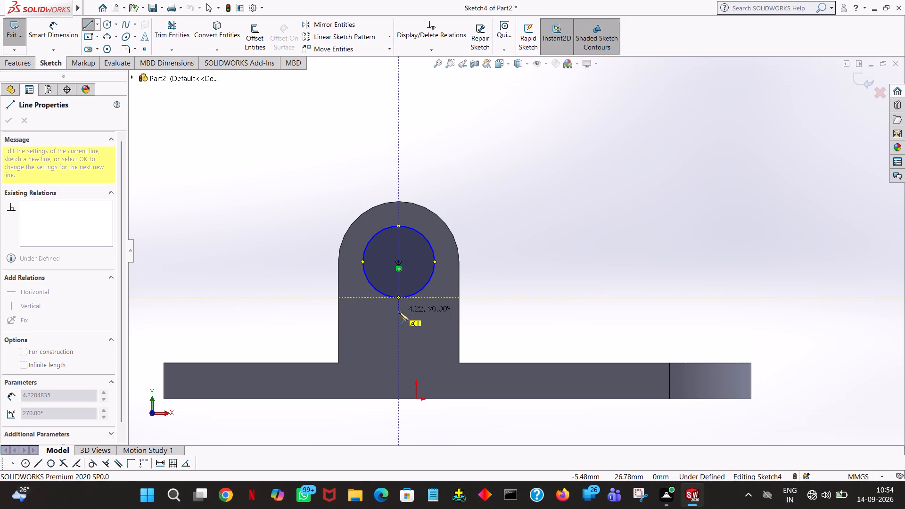
left_click(399, 312)
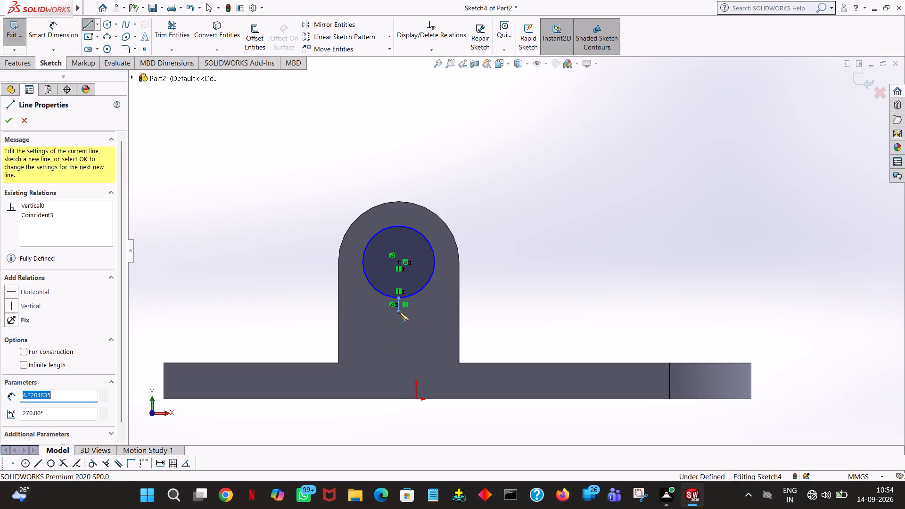
key("6")
key("Return")
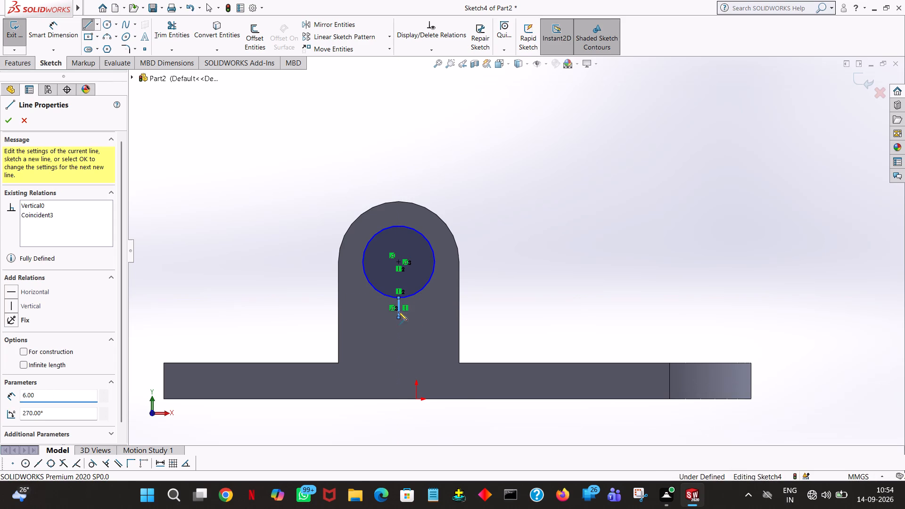
left_click(386, 316)
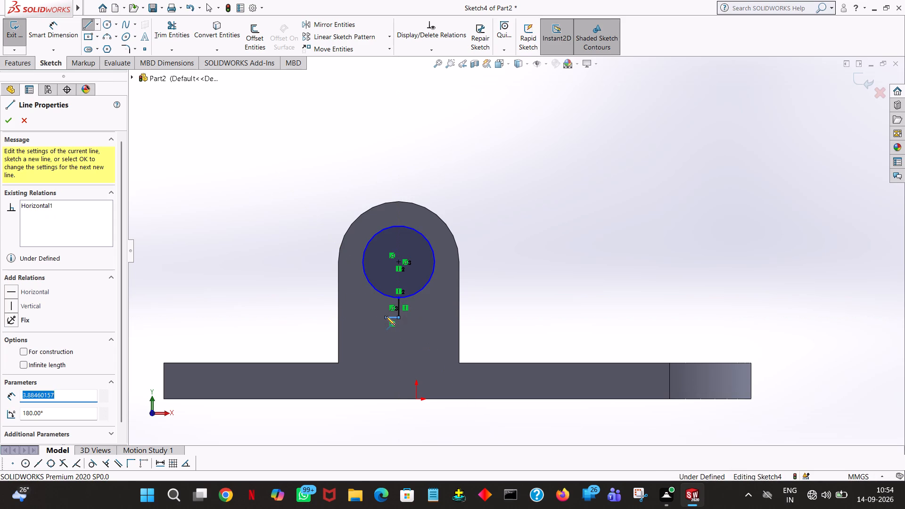
type("2.5")
key("Return")
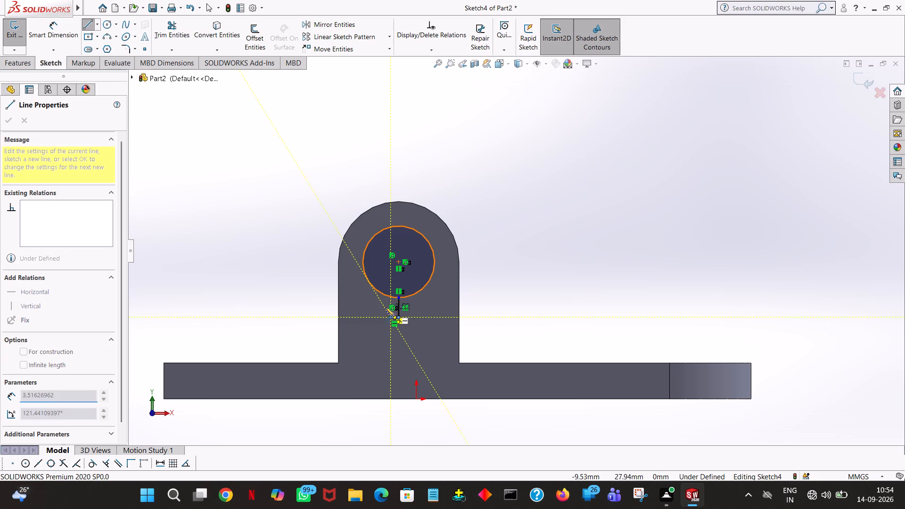
left_click(390, 296)
right_click(390, 296)
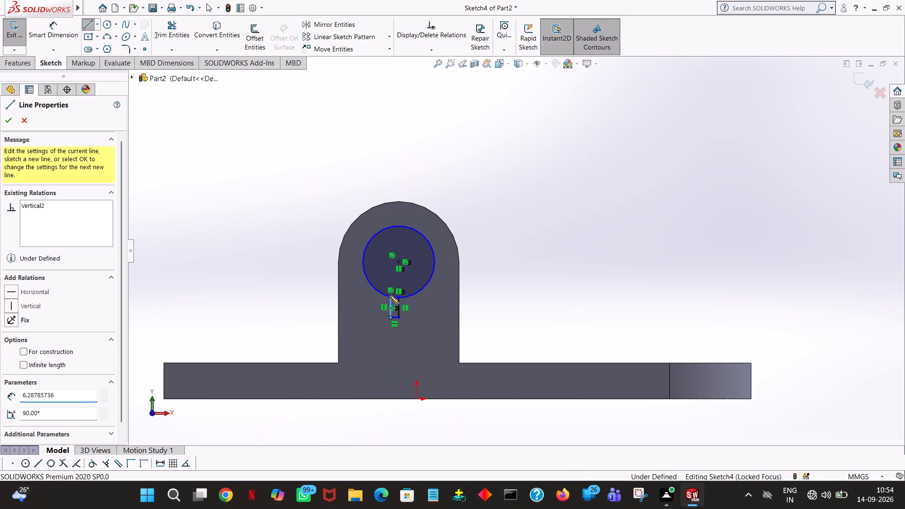
left_click(407, 299)
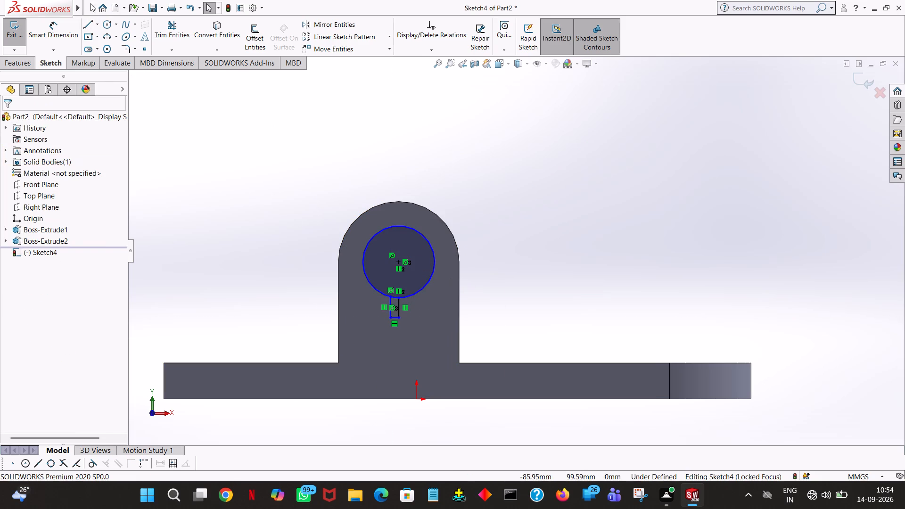
Sketch the keyway's positive-X half from the centre line's lower end: 2.5 mm across, then vertically up to the circle.
left_click(90, 24)
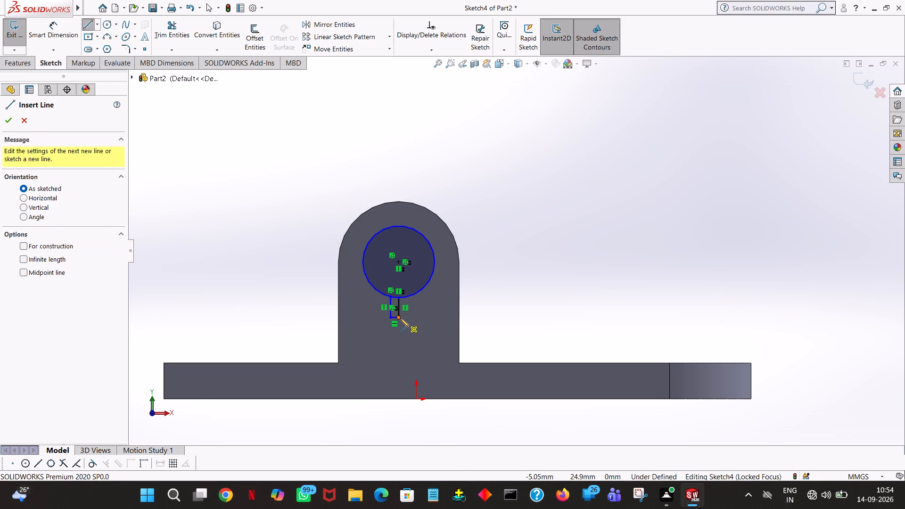
left_click(399, 317)
left_click(411, 317)
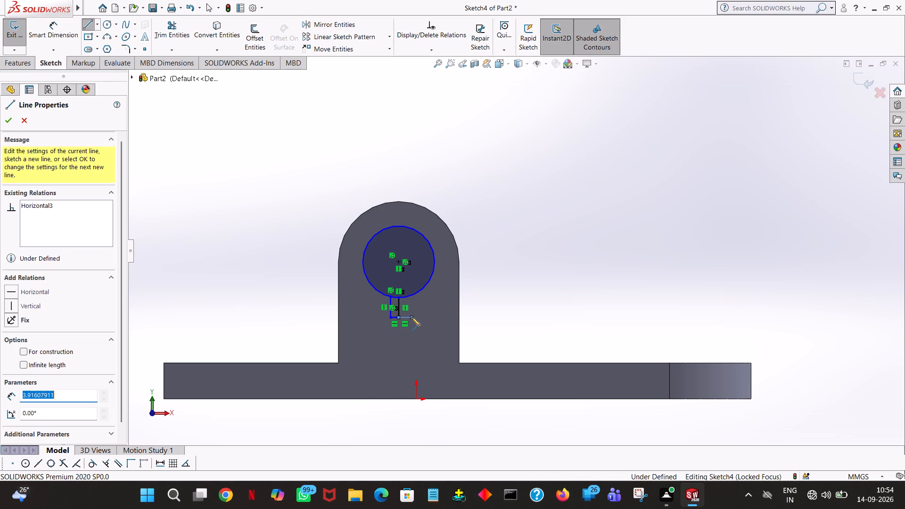
type("2.5")
key("Return")
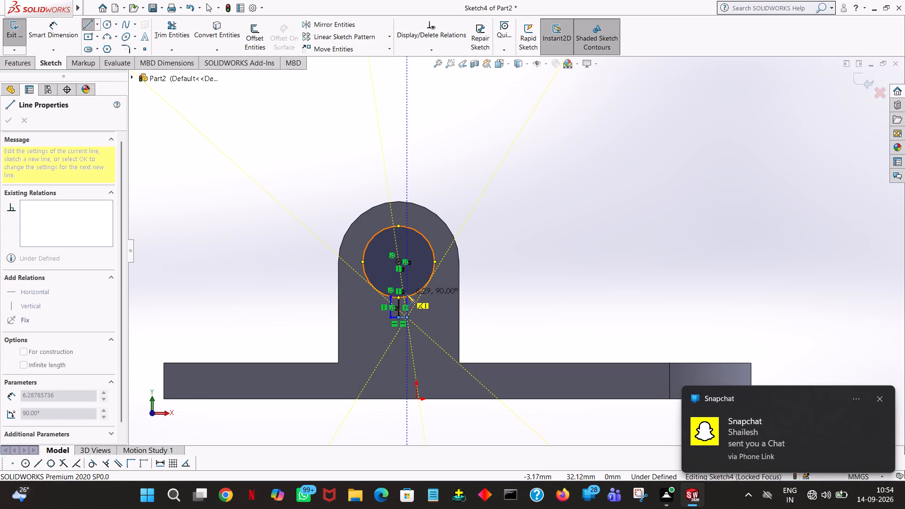
left_click(406, 294)
right_click(406, 294)
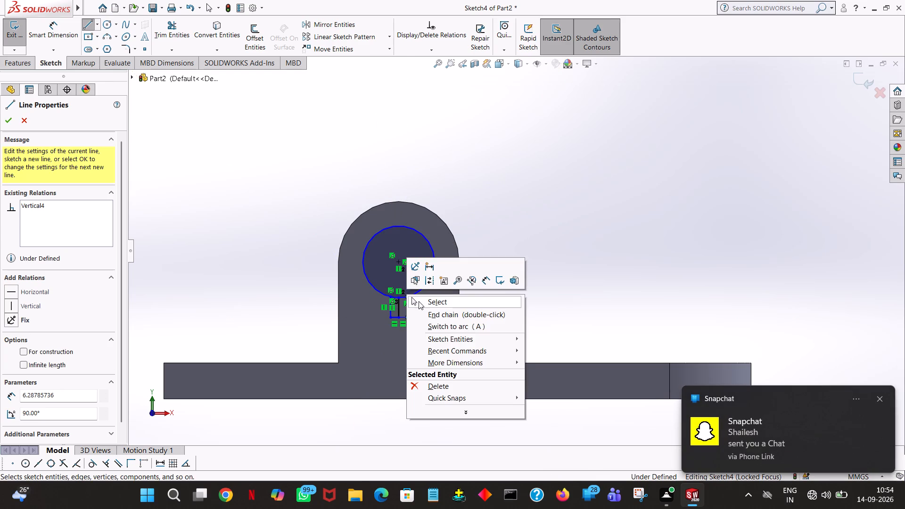
left_click(426, 303)
Trim the keyway's centre line and the circle arc across its opening to leave one closed keyhole profile.
scroll(543, 313, "down", 4, "ctrl")
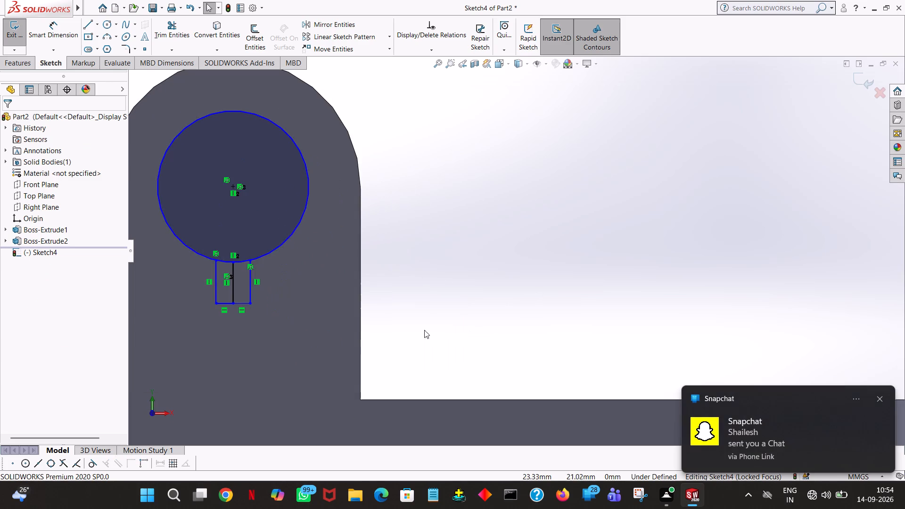
left_click(175, 41)
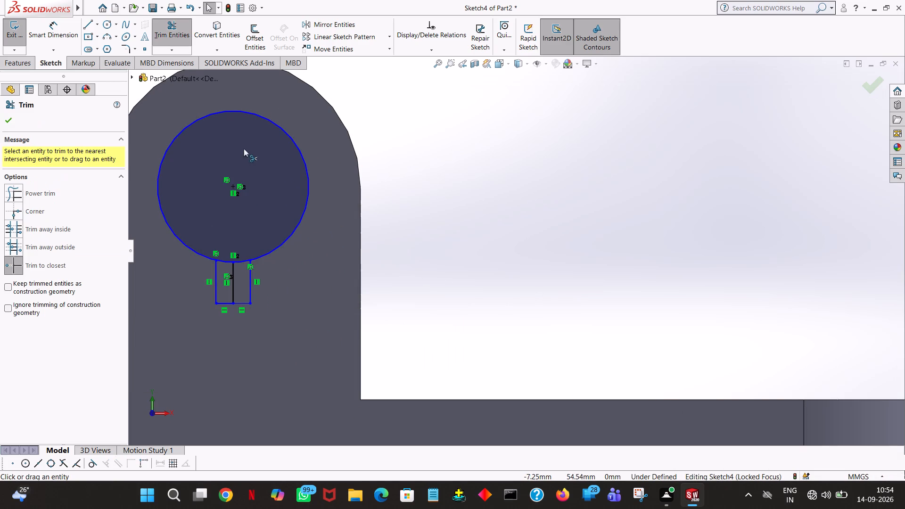
left_click(233, 280)
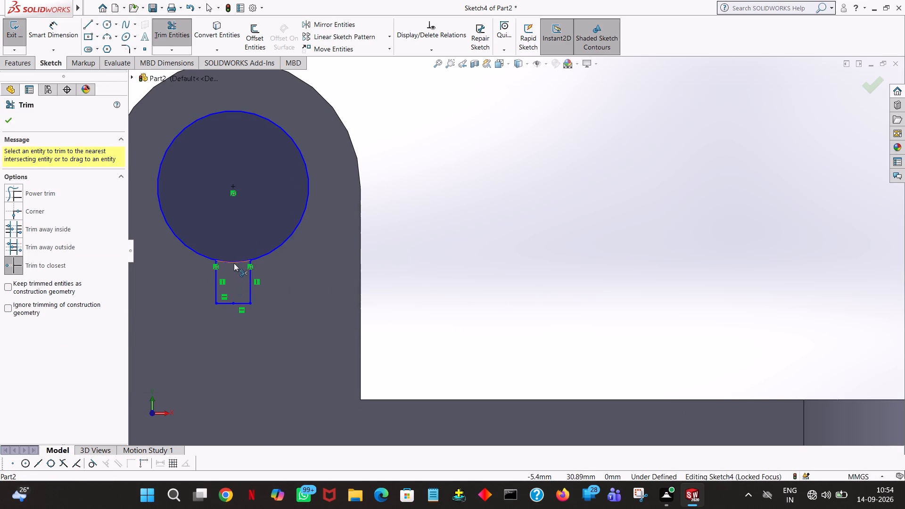
left_click(234, 263)
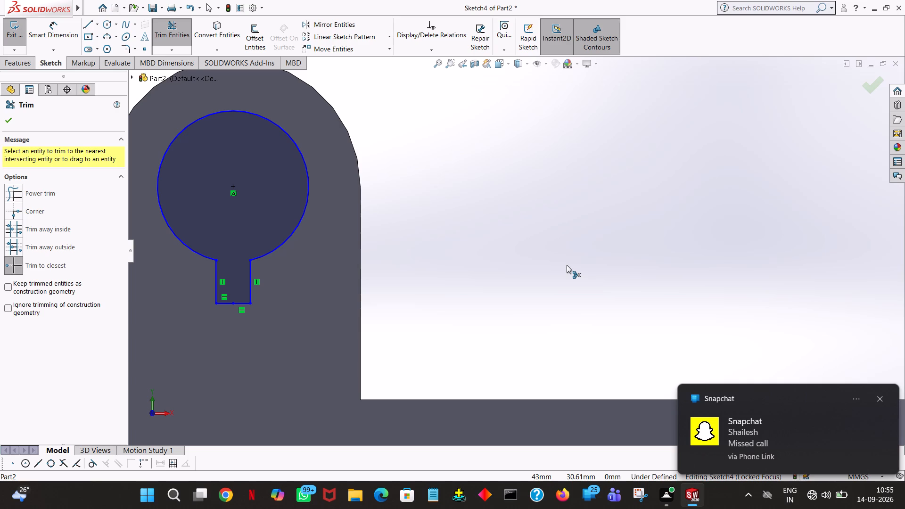
left_click(880, 401)
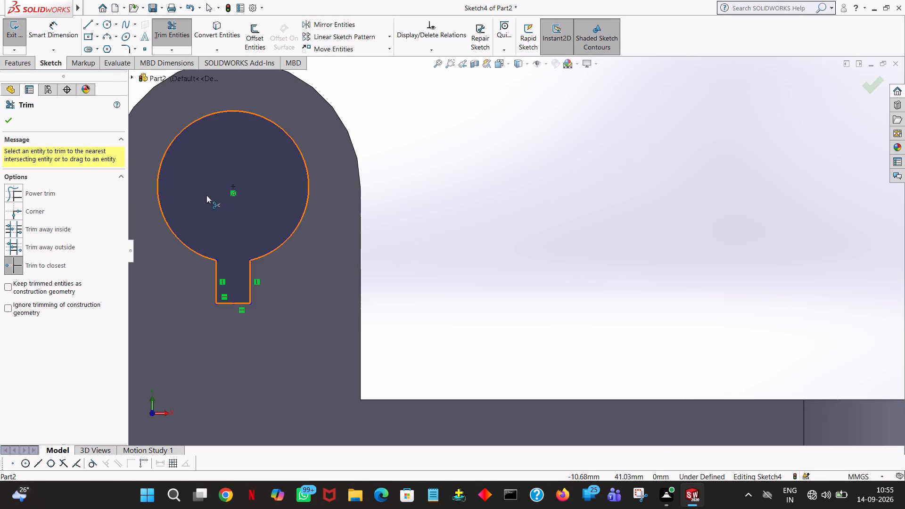
left_click(7, 124)
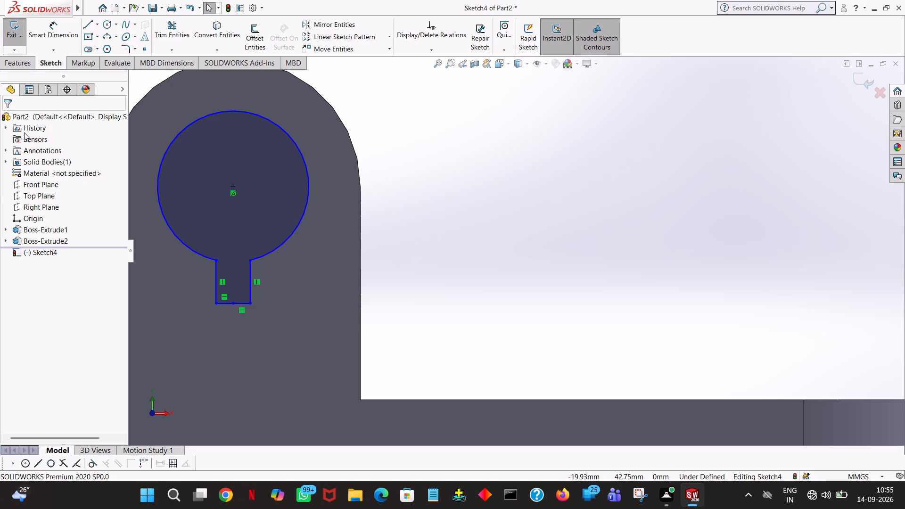
Cut the keyhole profile through the upright with a blind Extruded Cut 50 mm deep.
left_click(21, 66)
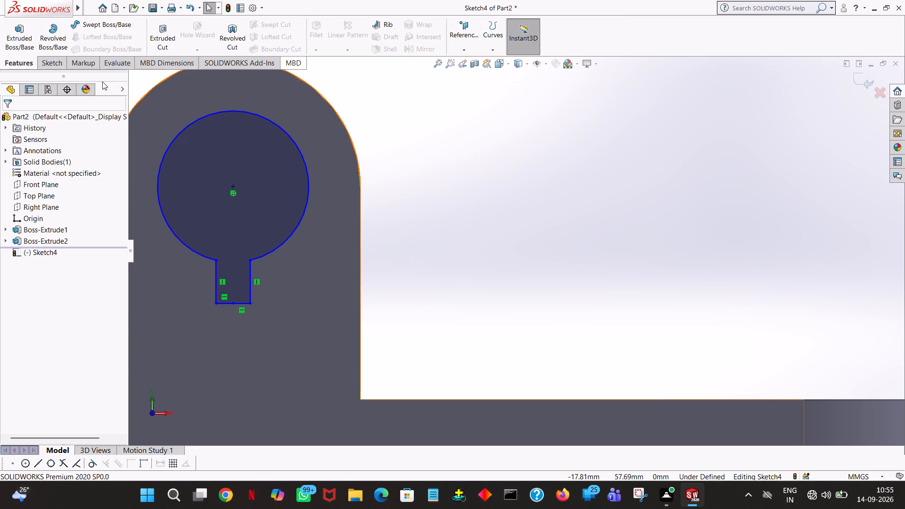
left_click(156, 29)
left_click(292, 166)
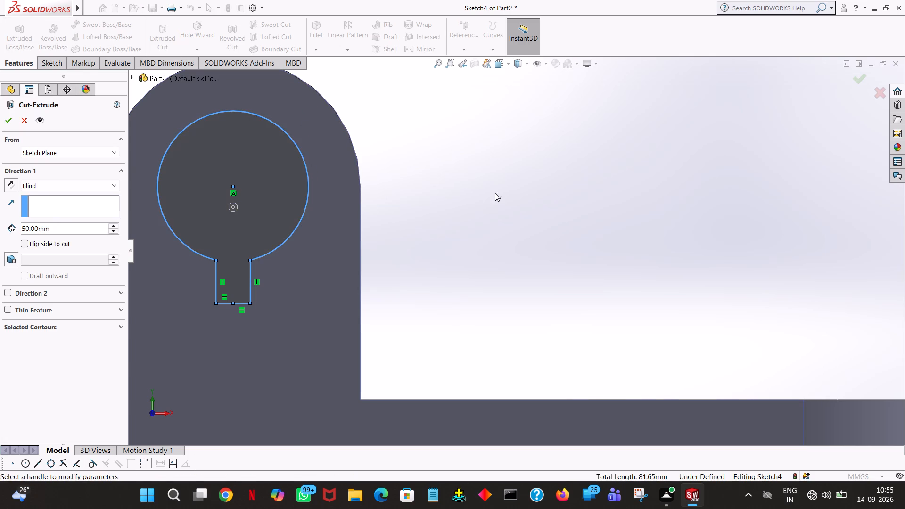
middle_click_drag(492, 197, 403, 218)
left_click(4, 116)
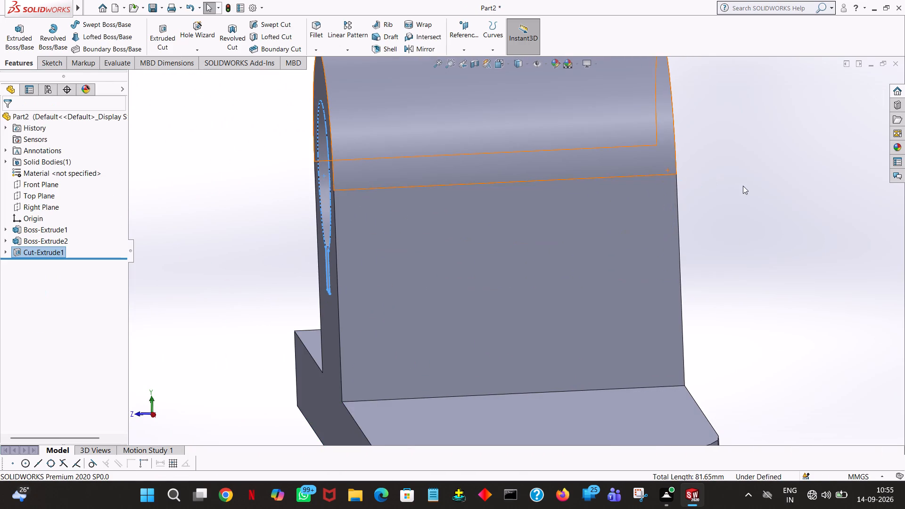
left_click(743, 186)
Examine the bore and keyway cut through the upright from several angles.
middle_click_drag(727, 187, 798, 176)
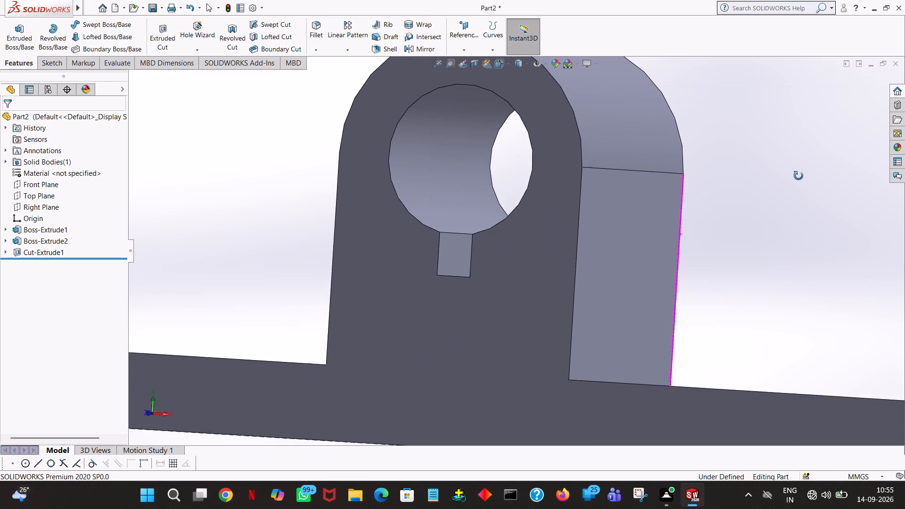
middle_click_drag(798, 176, 799, 175)
scroll(809, 166, "down", 3, "ctrl")
scroll(809, 166, "up", 6, "ctrl")
middle_click_drag(744, 223, 767, 223)
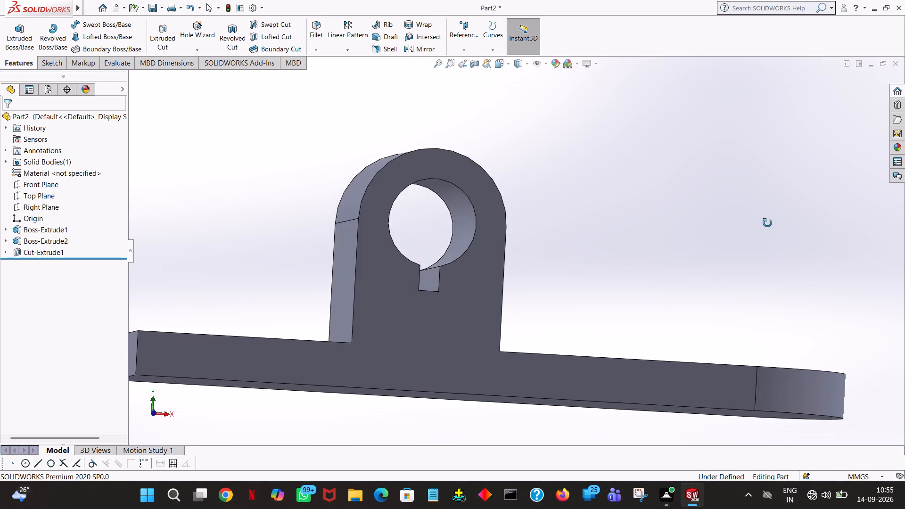
middle_click_drag(767, 223, 767, 253)
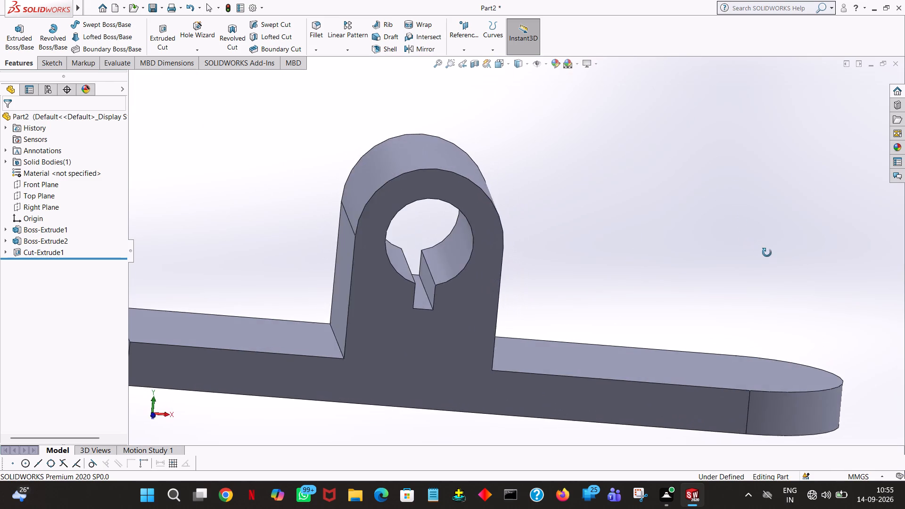
middle_click_drag(767, 253, 733, 235)
scroll(732, 239, "down", 3, "ctrl")
scroll(686, 259, "up", 4, "ctrl")
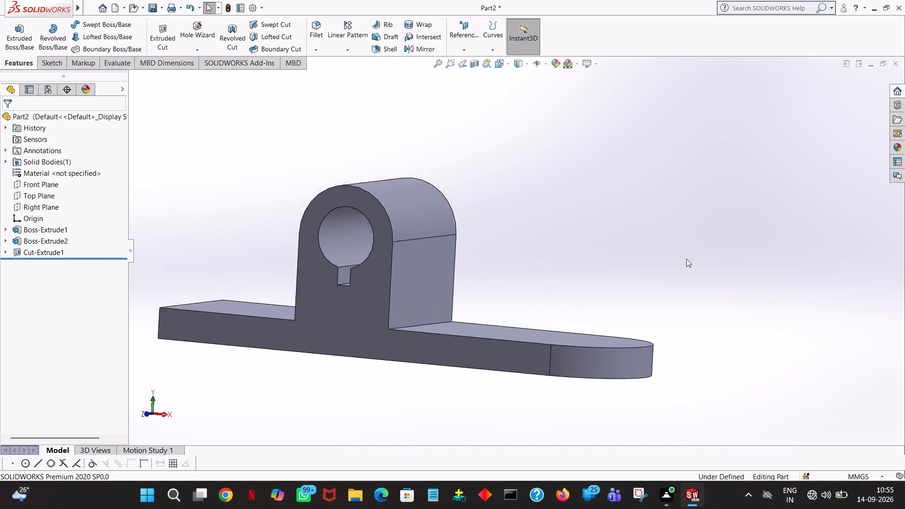
scroll(686, 259, "up", 4, "ctrl")
middle_click_drag(612, 256, 658, 252)
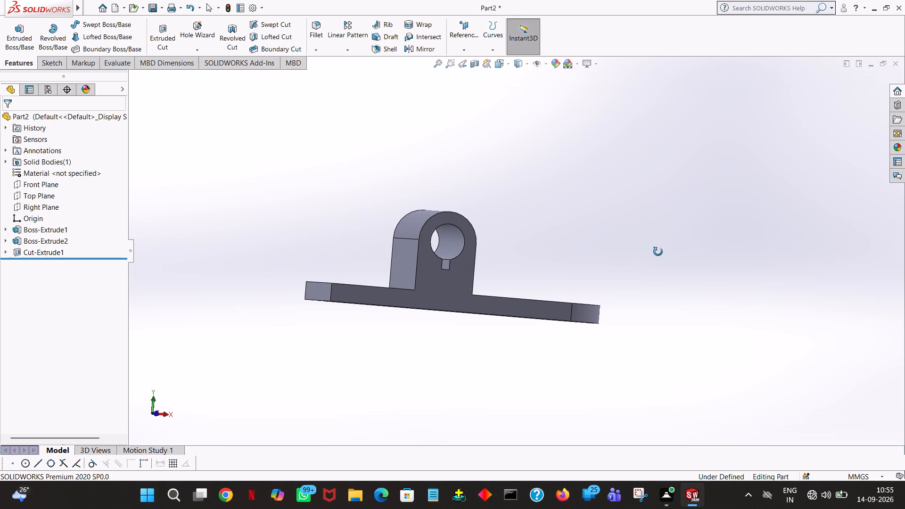
middle_click_drag(658, 252, 633, 292)
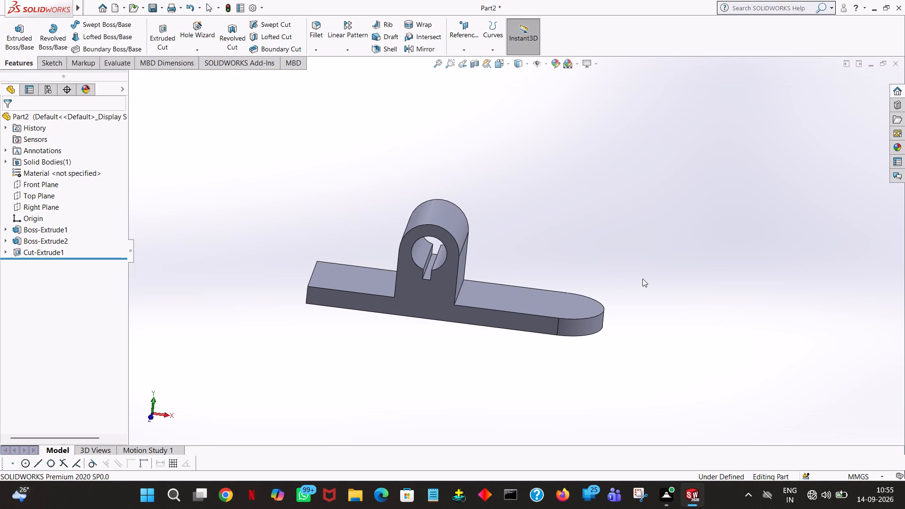
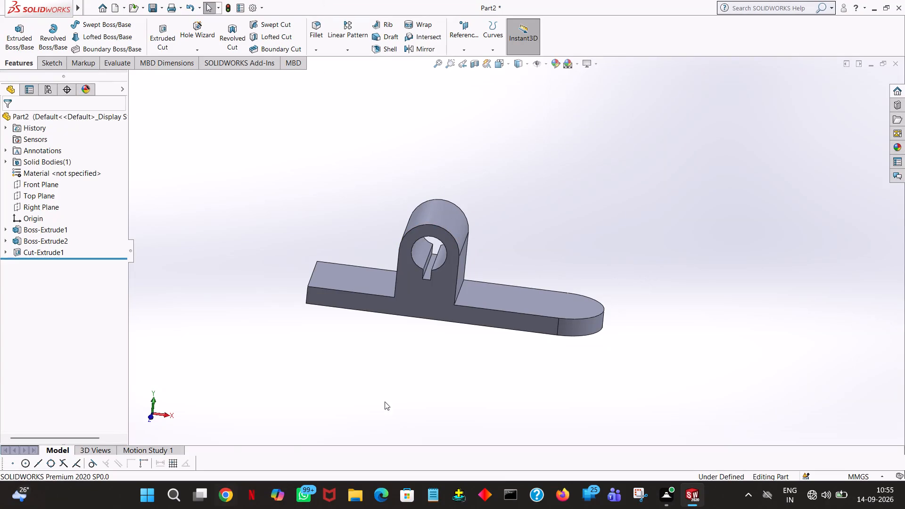
Start an Extruded Boss sketch on the bracket's flat front face around the keyed bore, viewed normal to the face.
middle_click_drag(522, 263, 542, 205)
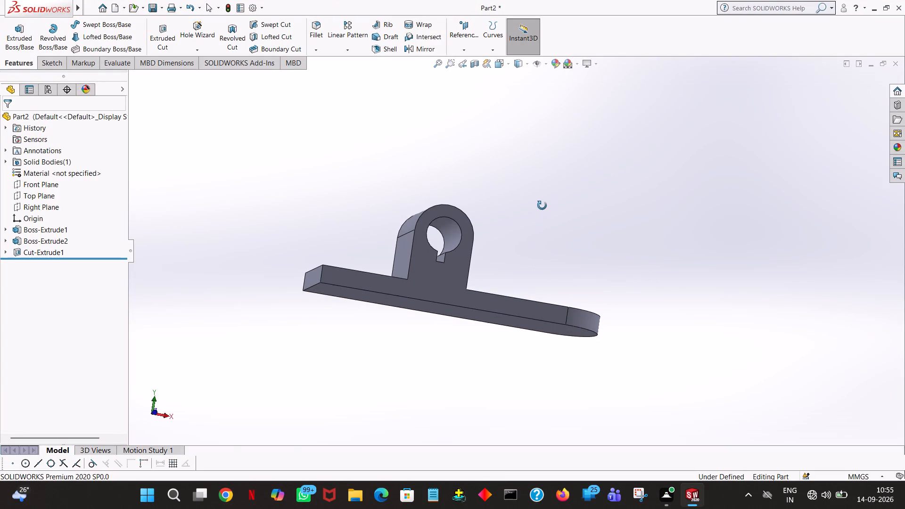
middle_click_drag(542, 205, 551, 222)
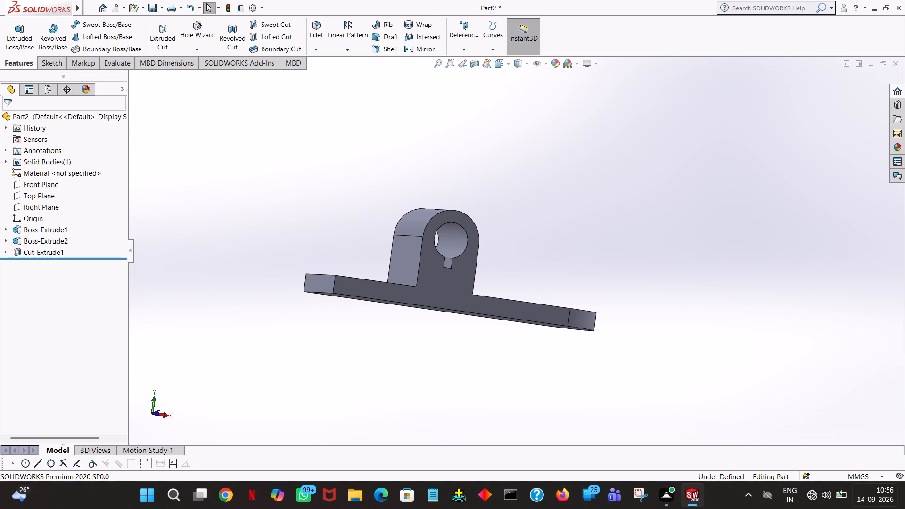
left_click(19, 44)
left_click(463, 271)
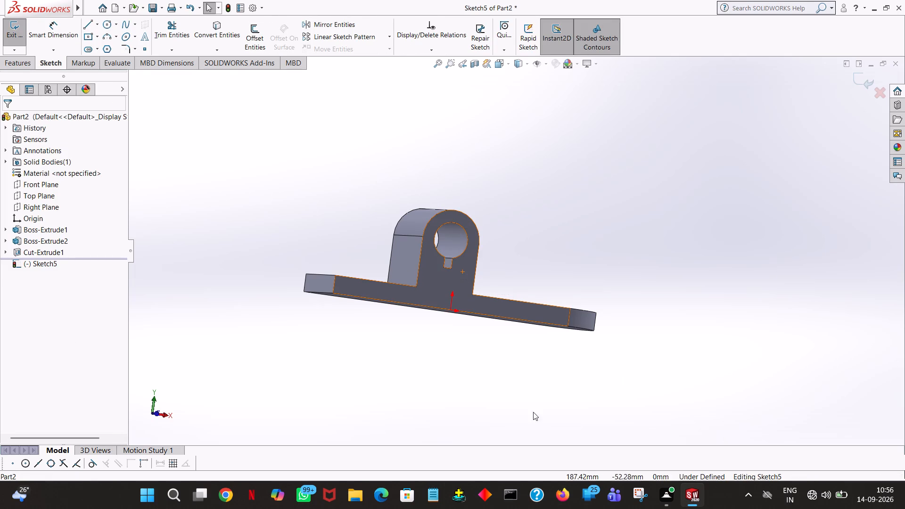
key("space")
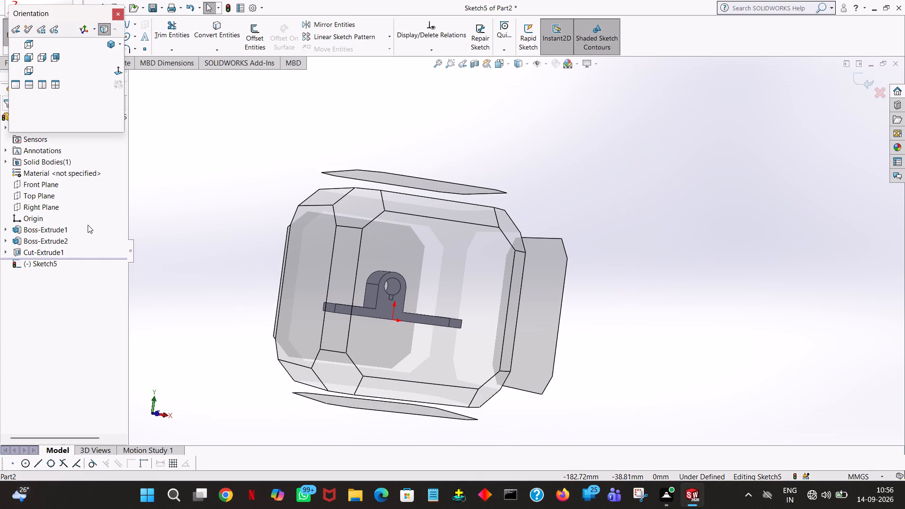
left_click(120, 72)
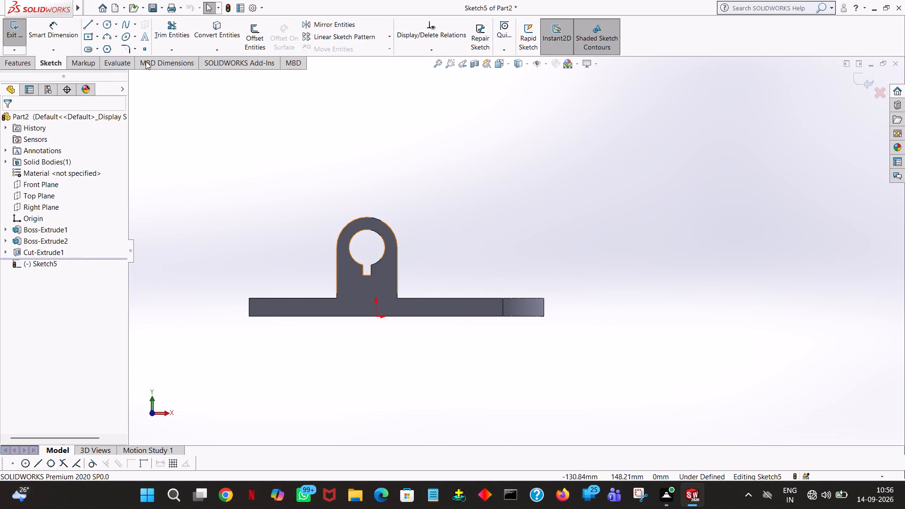
Sketch a line about 46.7 mm long from the bore's centre, sloping up towards positive X at about 56°.
left_click(85, 24)
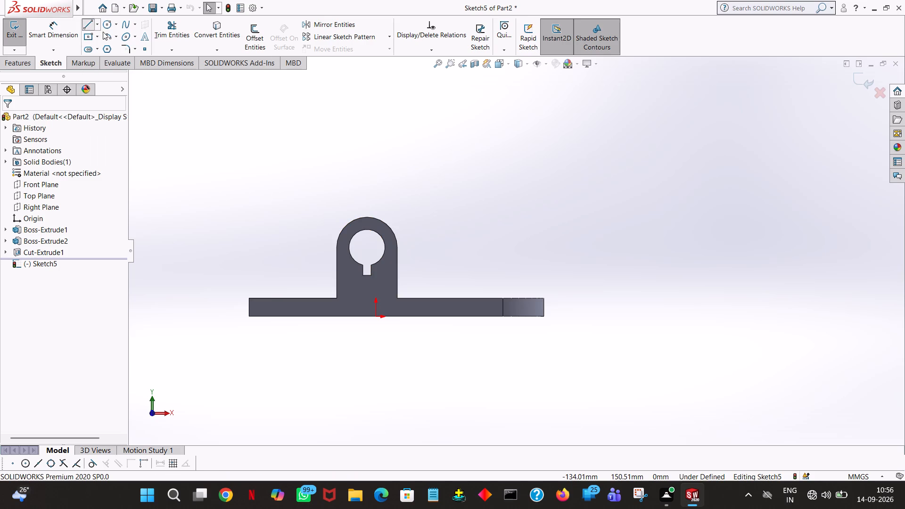
left_click(366, 247)
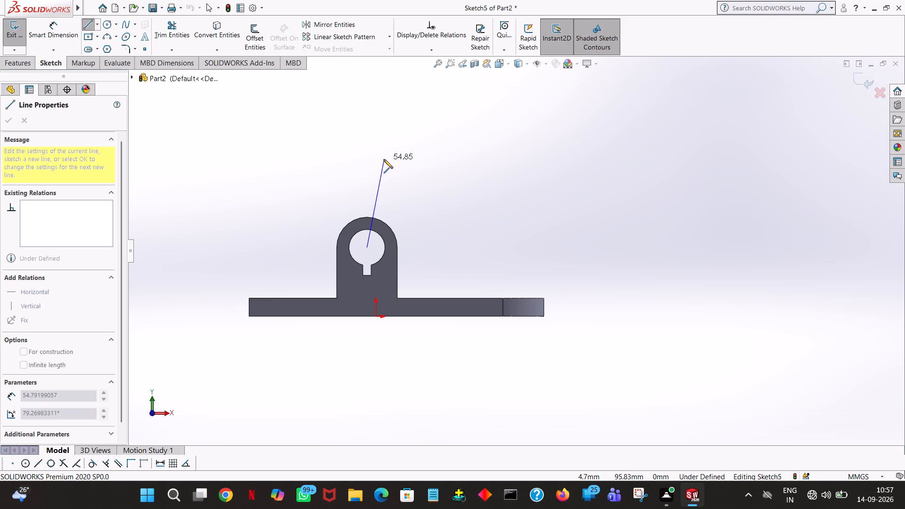
left_click(410, 184)
right_click(410, 184)
left_click(433, 193)
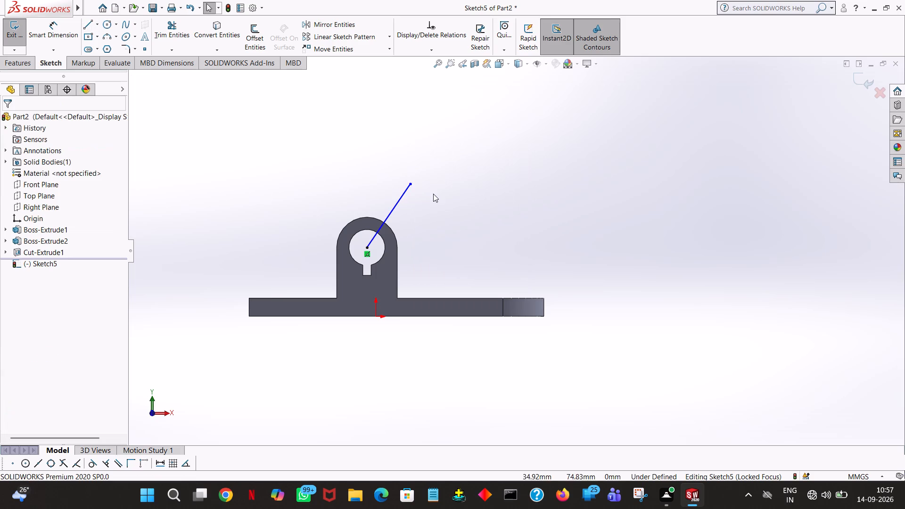
Set the sloping line's length to 32 mm and its angle to 55°.
left_click(397, 199)
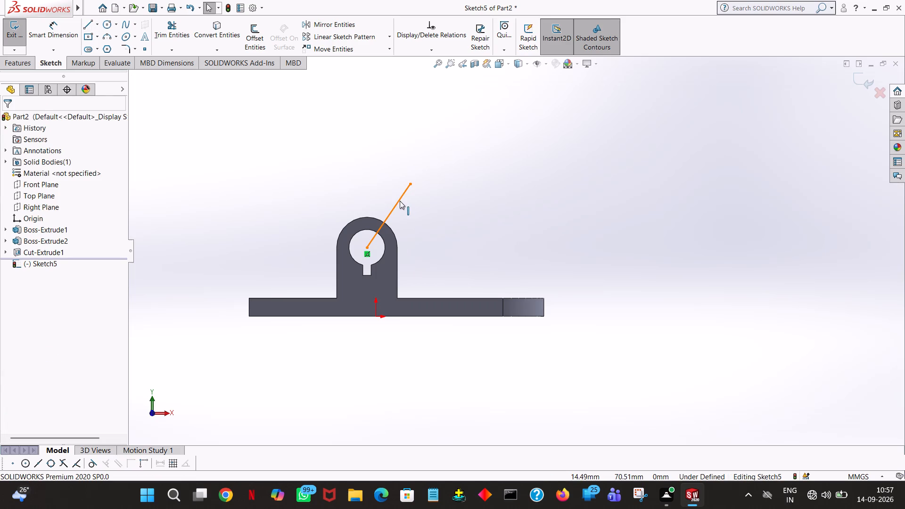
left_click(400, 201)
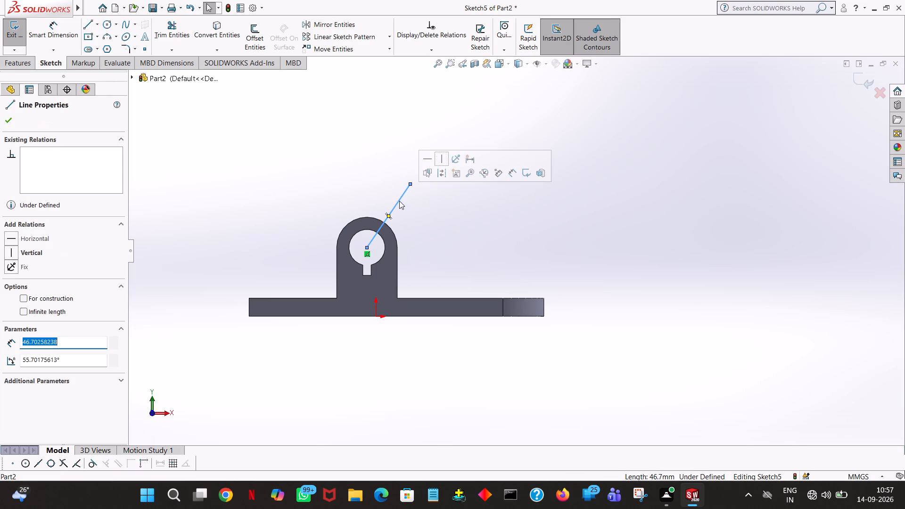
type("30")
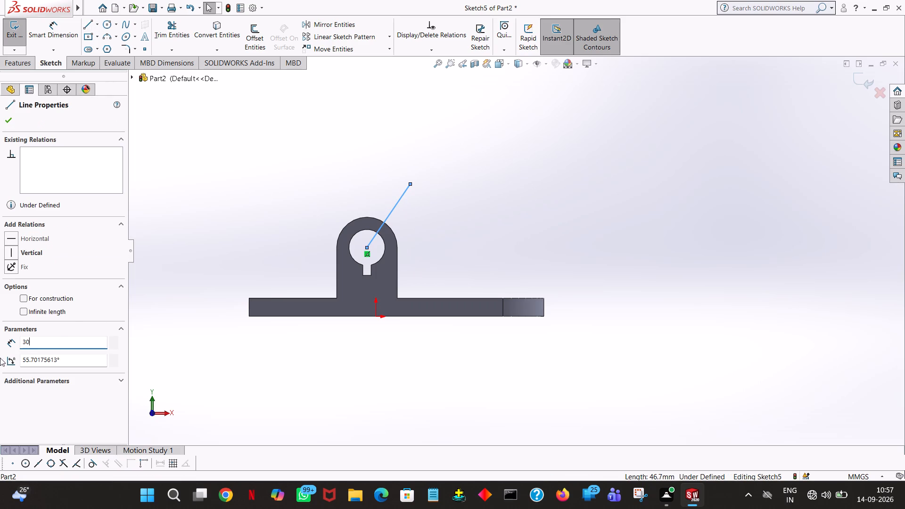
key("BackSpace")
key("2")
double_click(60, 360)
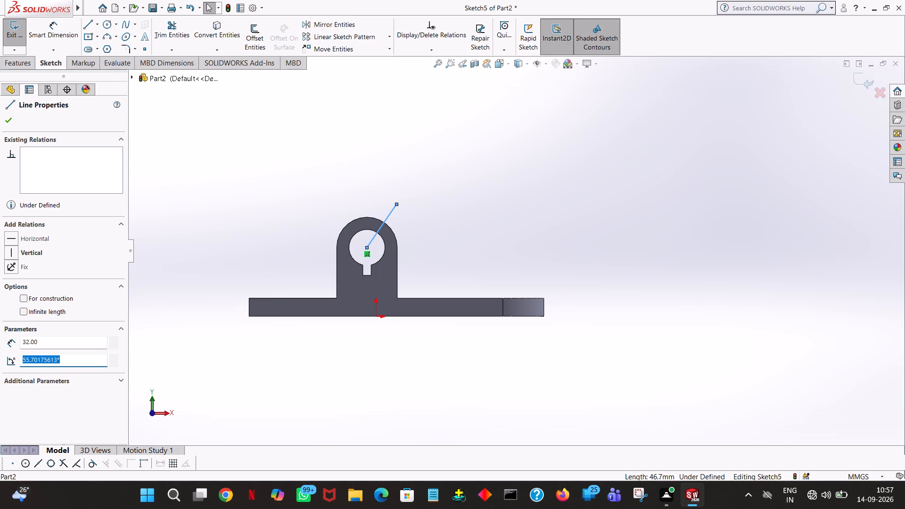
type("55")
key("Return")
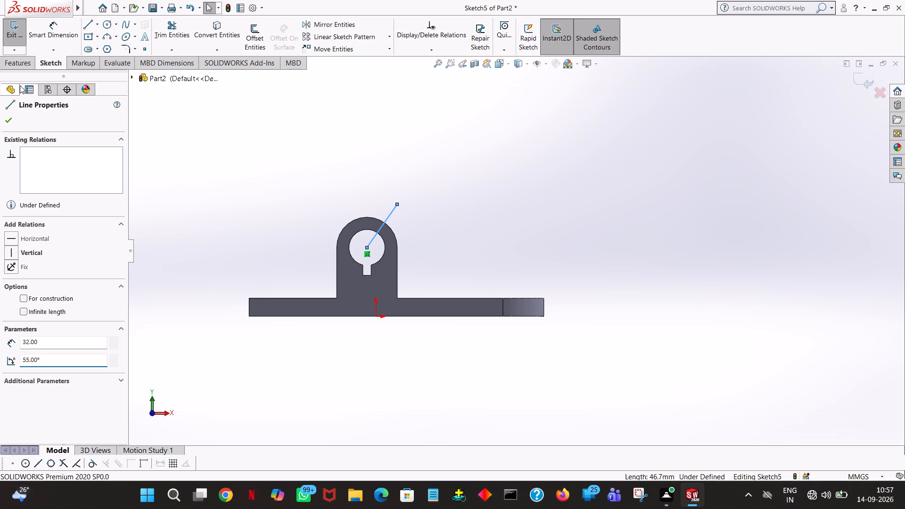
left_click(5, 124)
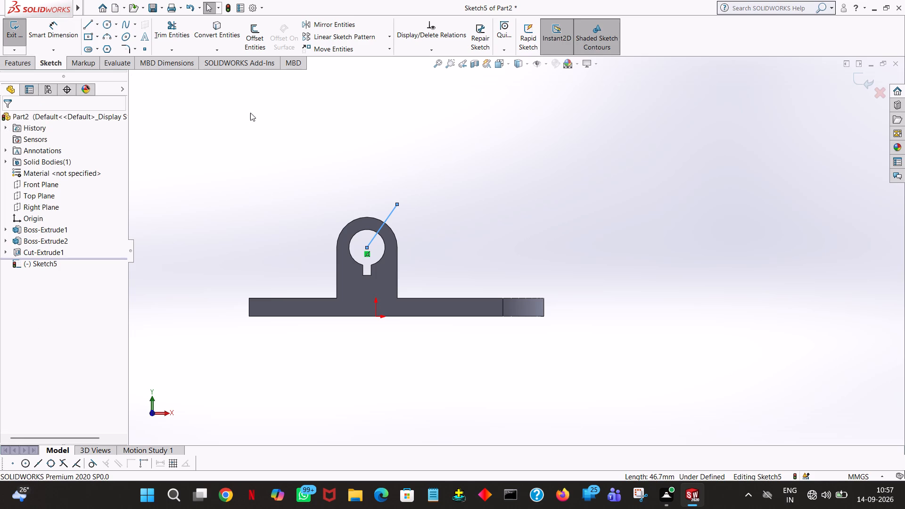
left_click(269, 124)
Sketch a circle of 10 mm radius centred on the sloping line's outer end.
left_click(105, 20)
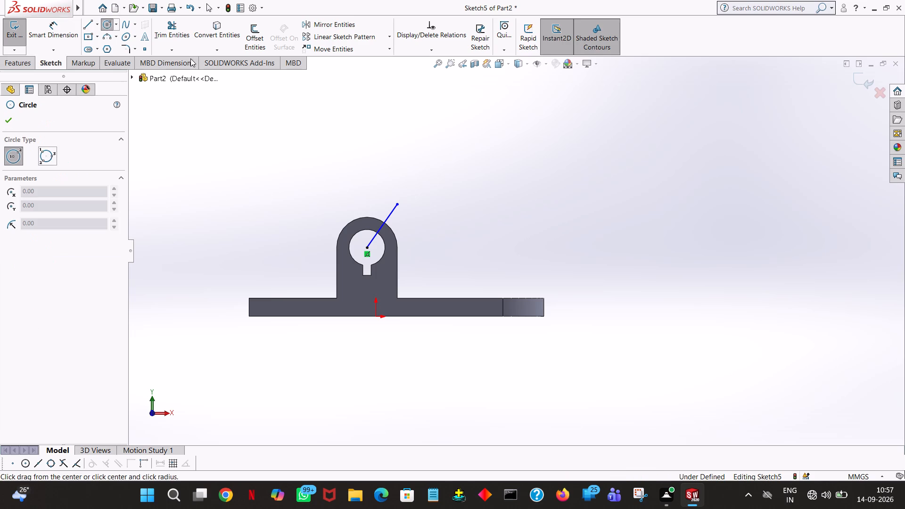
left_click(397, 203)
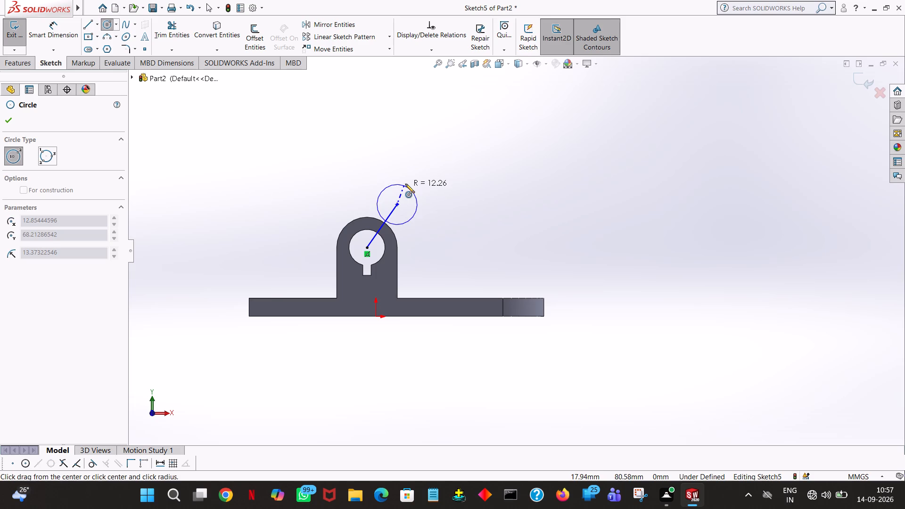
left_click(399, 187)
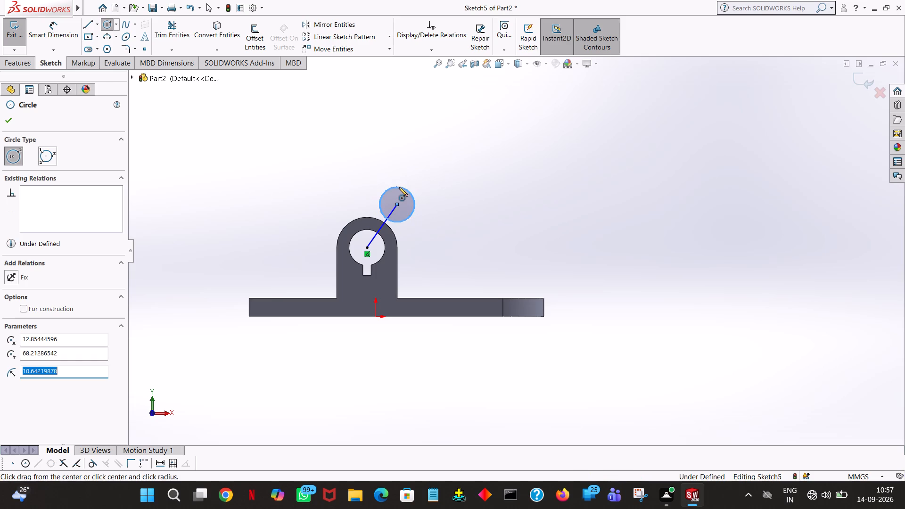
type("10")
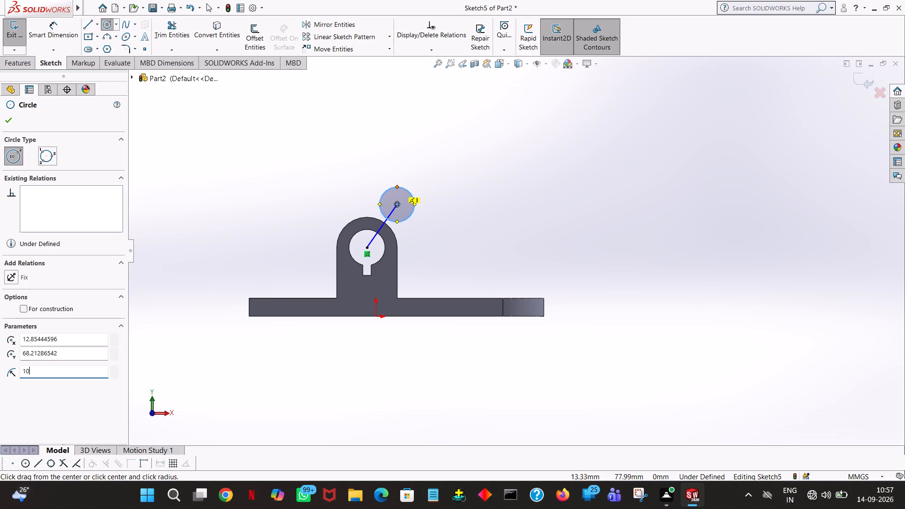
key("Return")
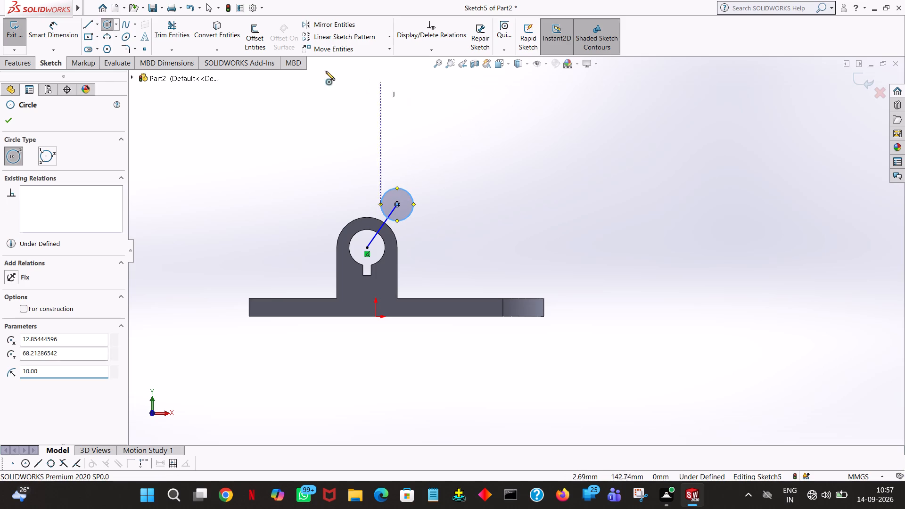
left_click(8, 115)
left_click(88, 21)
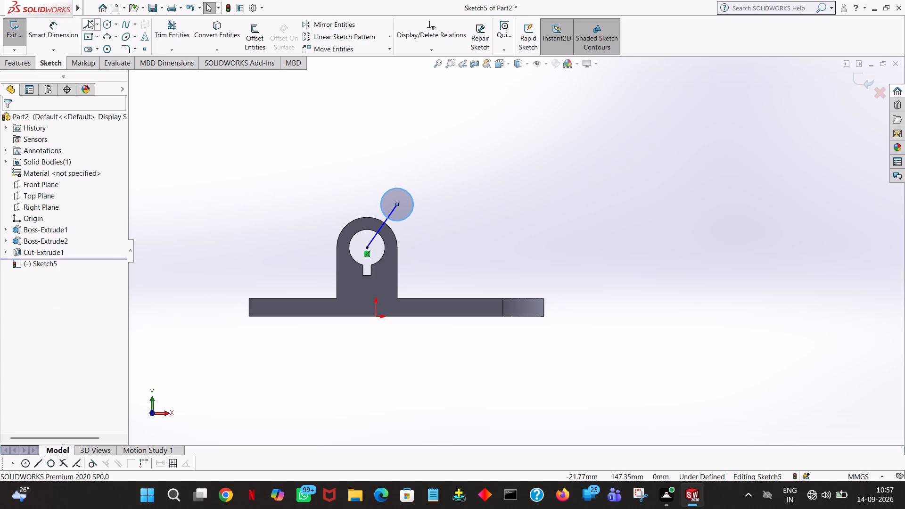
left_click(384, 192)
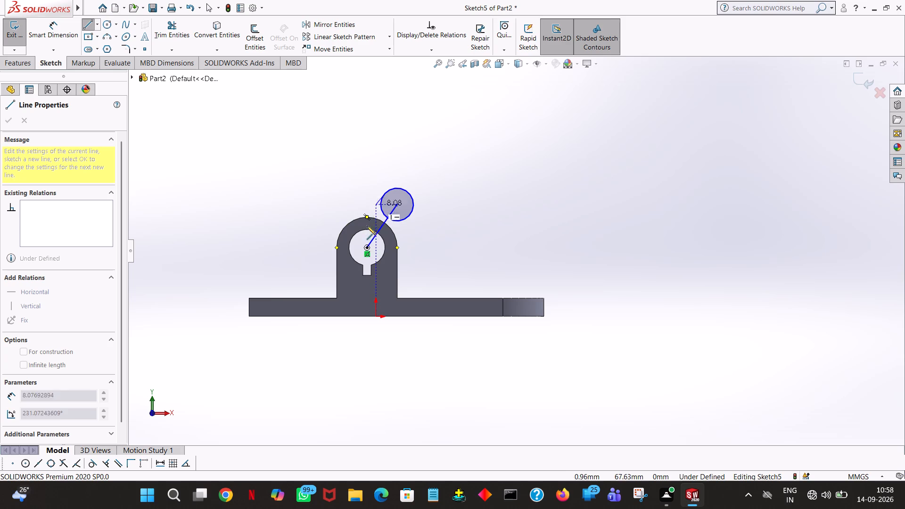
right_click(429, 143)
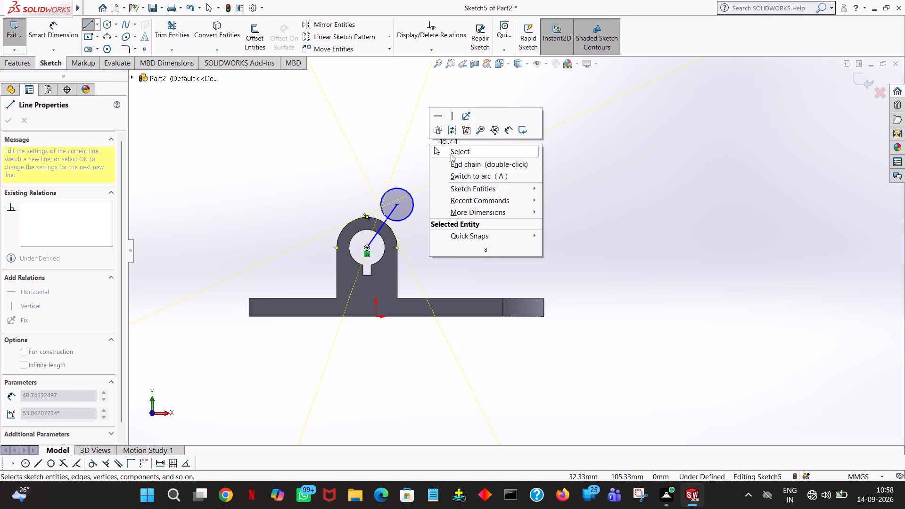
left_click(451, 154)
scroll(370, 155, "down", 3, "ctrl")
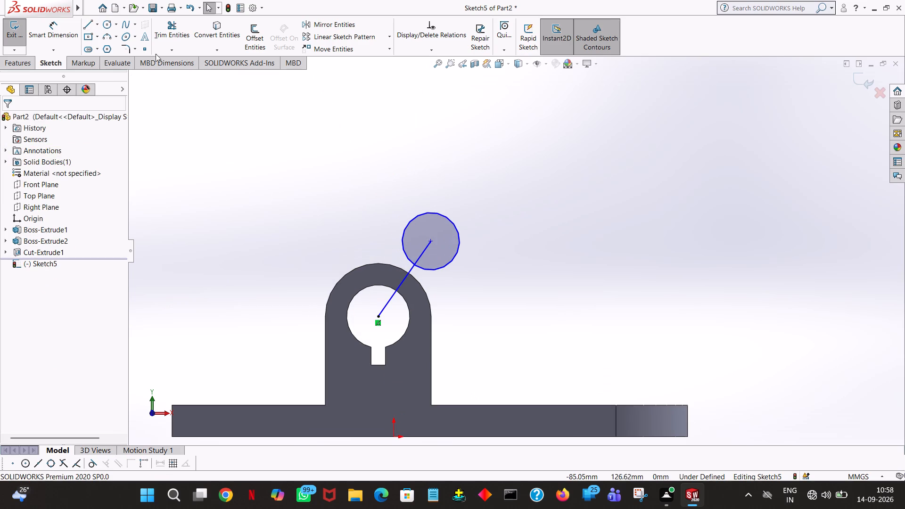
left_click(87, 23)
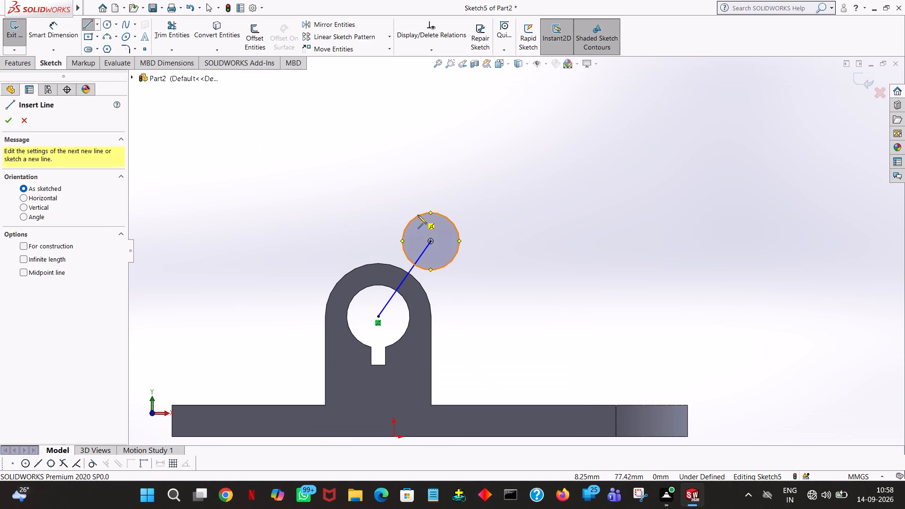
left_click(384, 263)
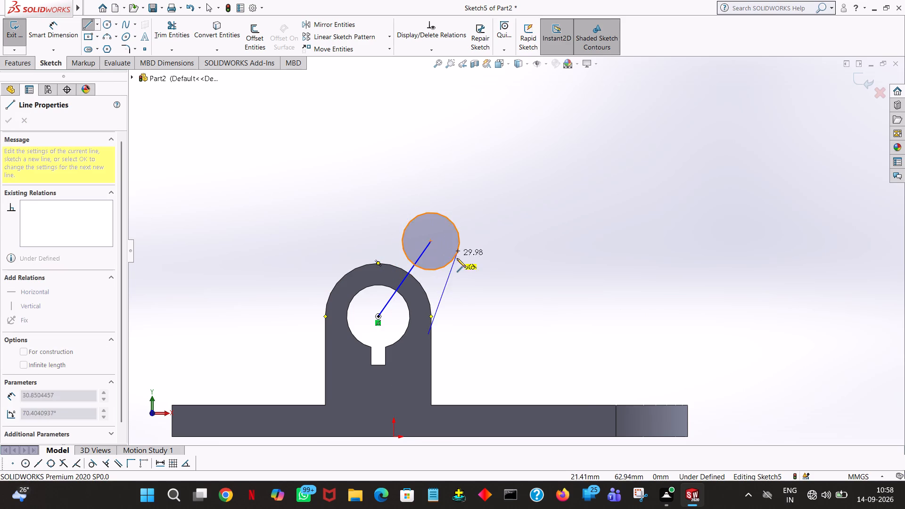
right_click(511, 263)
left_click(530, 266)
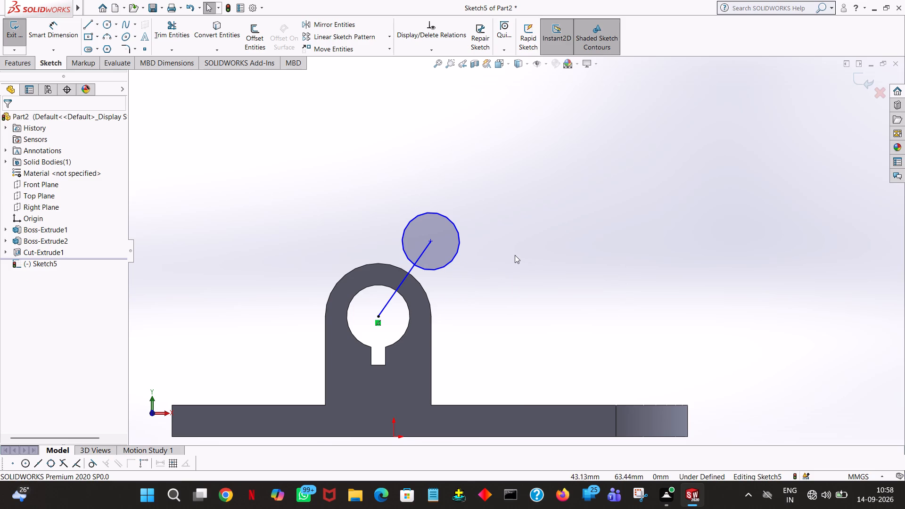
Sketch a line about 21 mm long, tangent to the circle's upper negative-X side and ending inside the upright's rounded top.
left_click(91, 28)
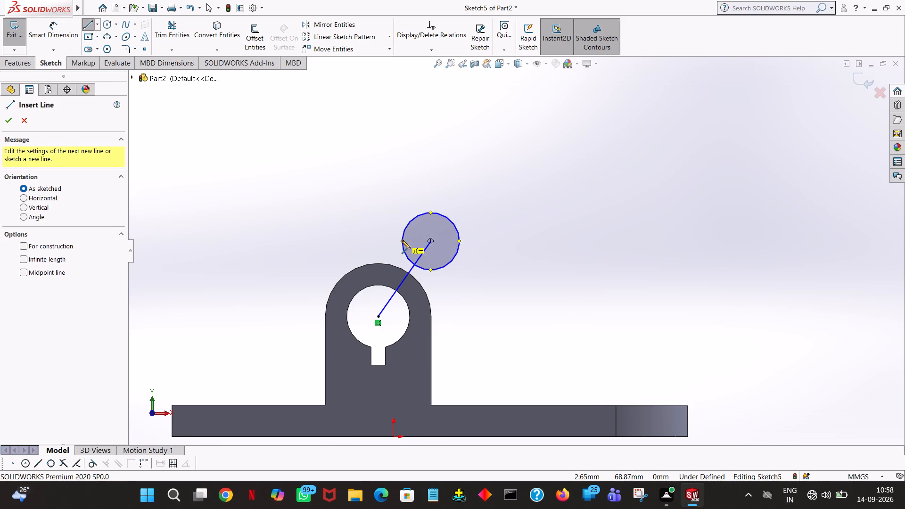
left_click(414, 218)
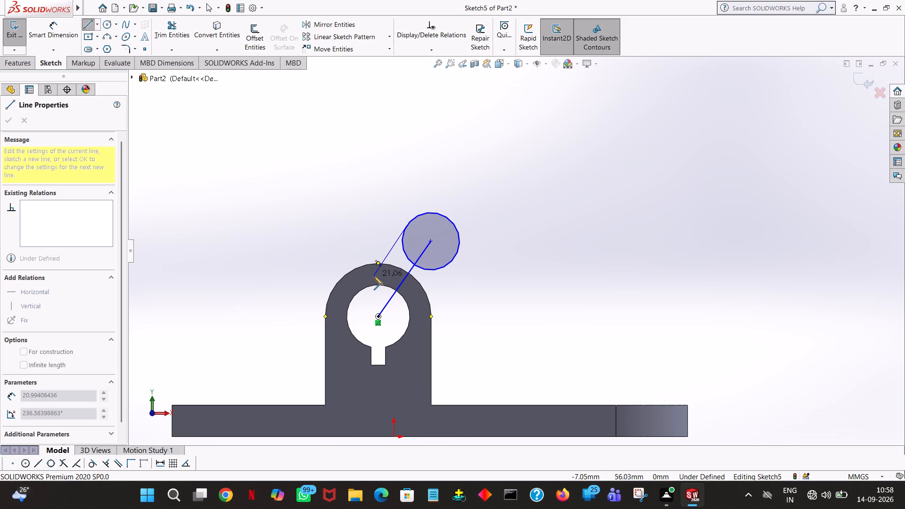
left_click(375, 277)
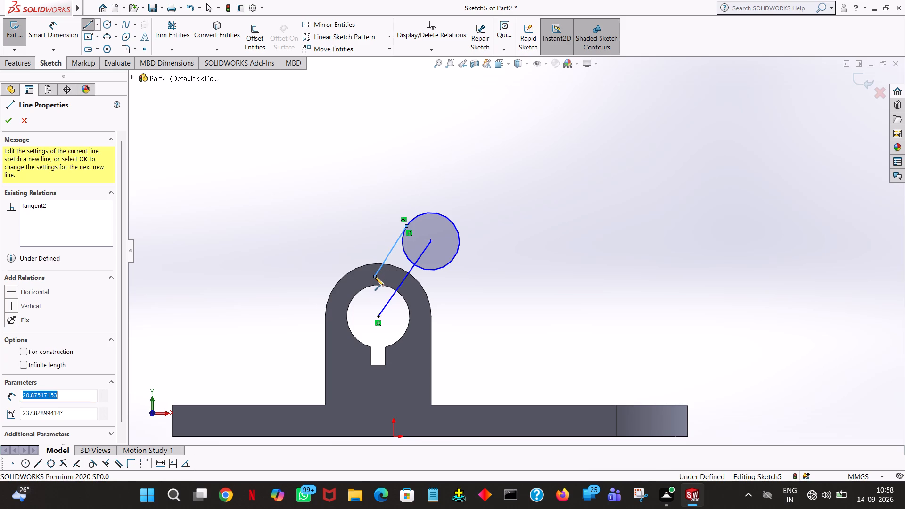
right_click(375, 277)
left_click(396, 279)
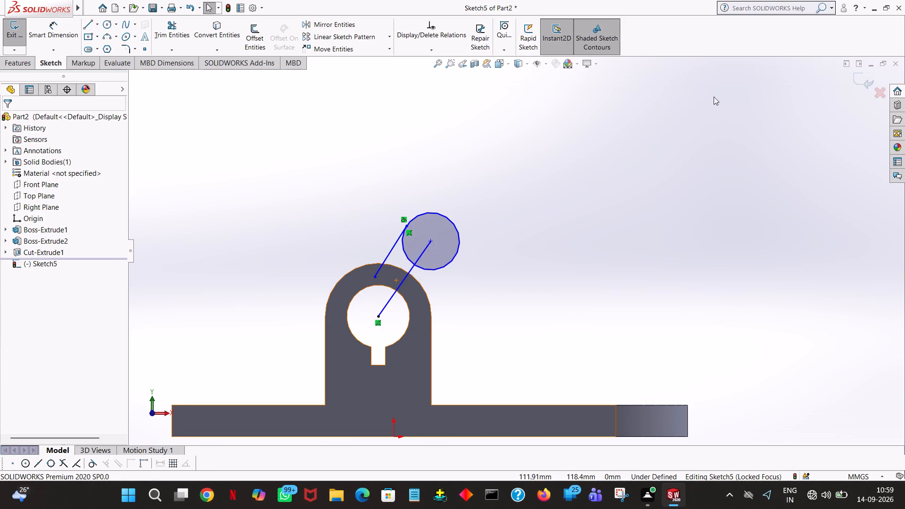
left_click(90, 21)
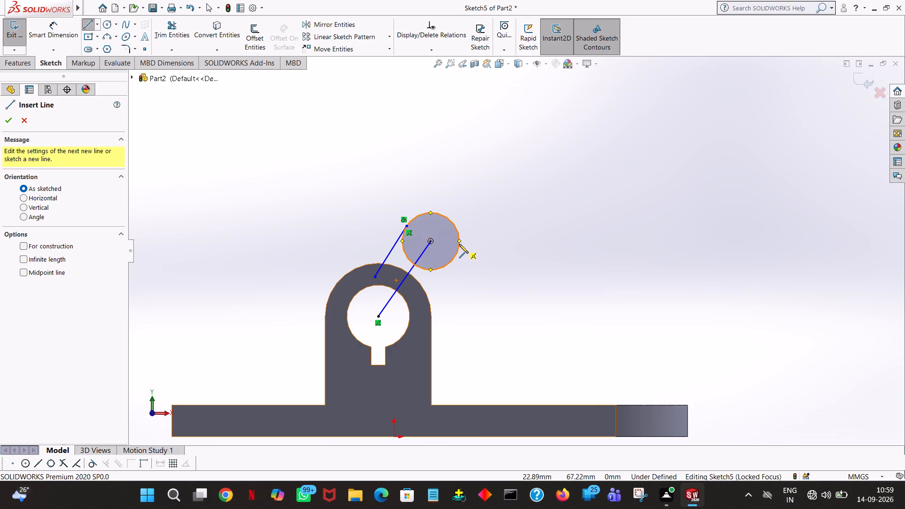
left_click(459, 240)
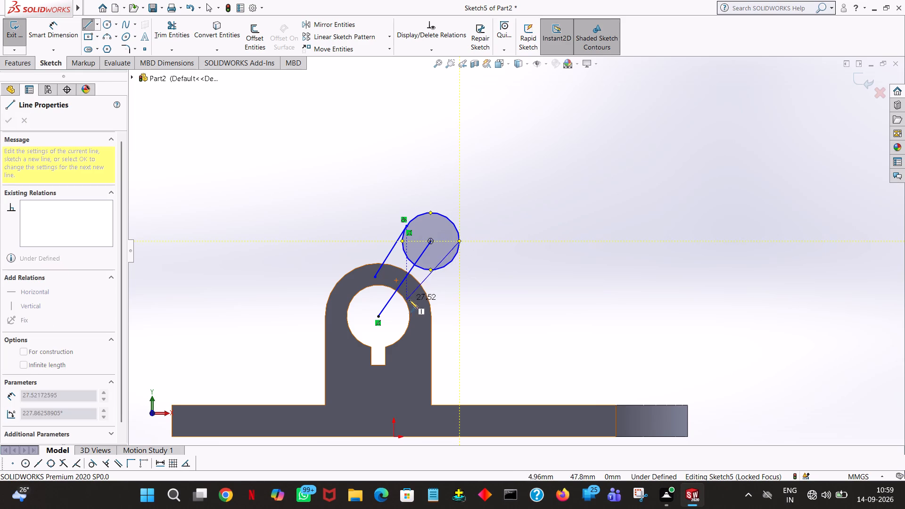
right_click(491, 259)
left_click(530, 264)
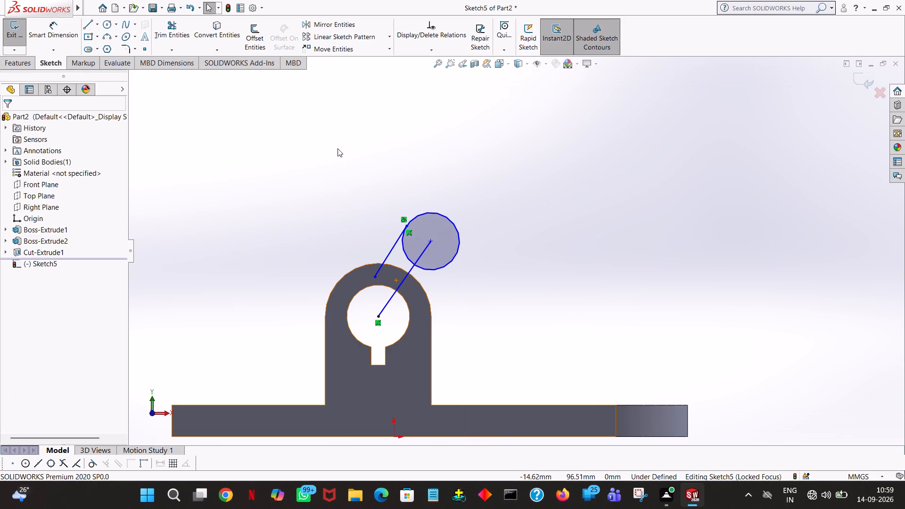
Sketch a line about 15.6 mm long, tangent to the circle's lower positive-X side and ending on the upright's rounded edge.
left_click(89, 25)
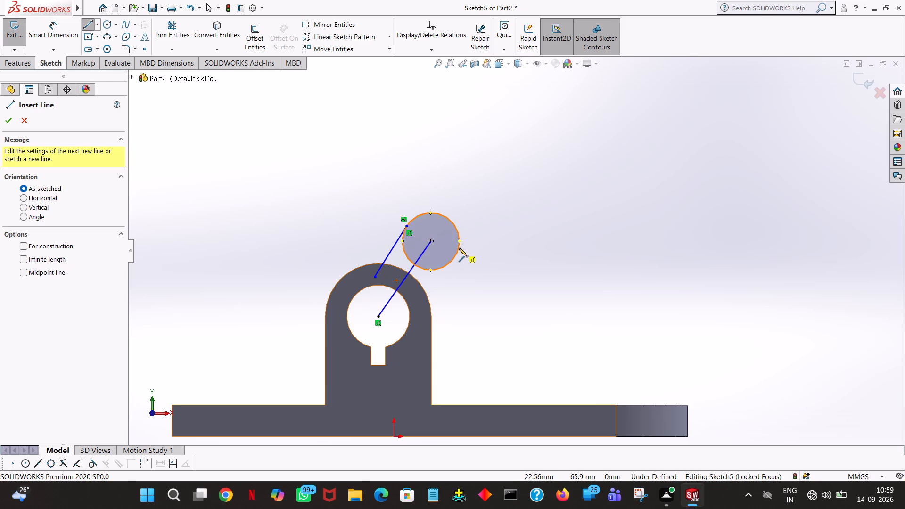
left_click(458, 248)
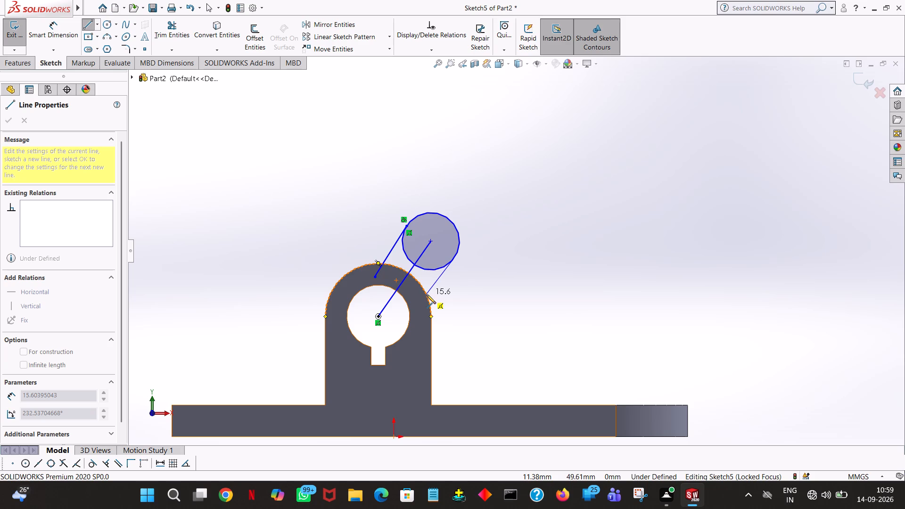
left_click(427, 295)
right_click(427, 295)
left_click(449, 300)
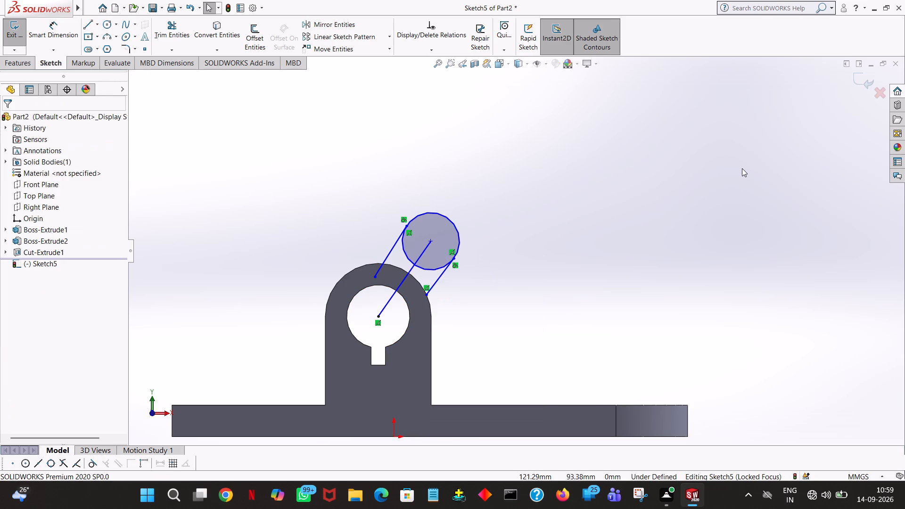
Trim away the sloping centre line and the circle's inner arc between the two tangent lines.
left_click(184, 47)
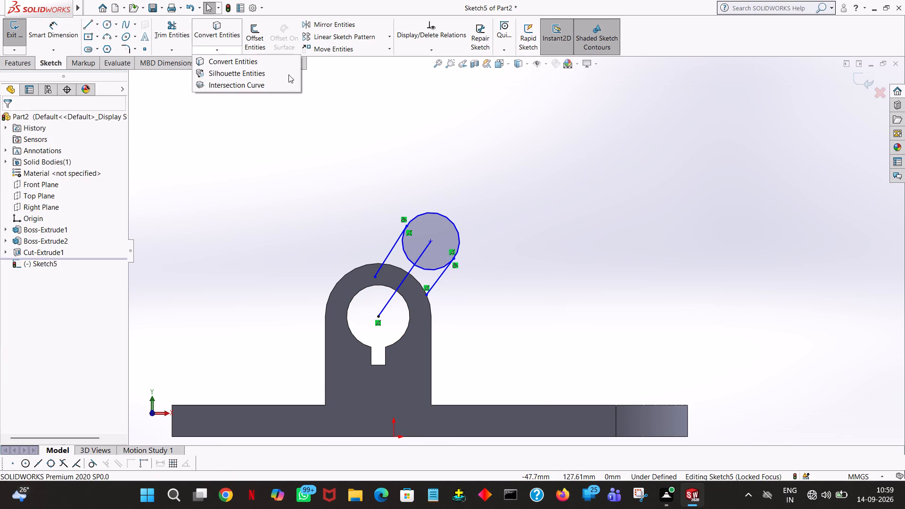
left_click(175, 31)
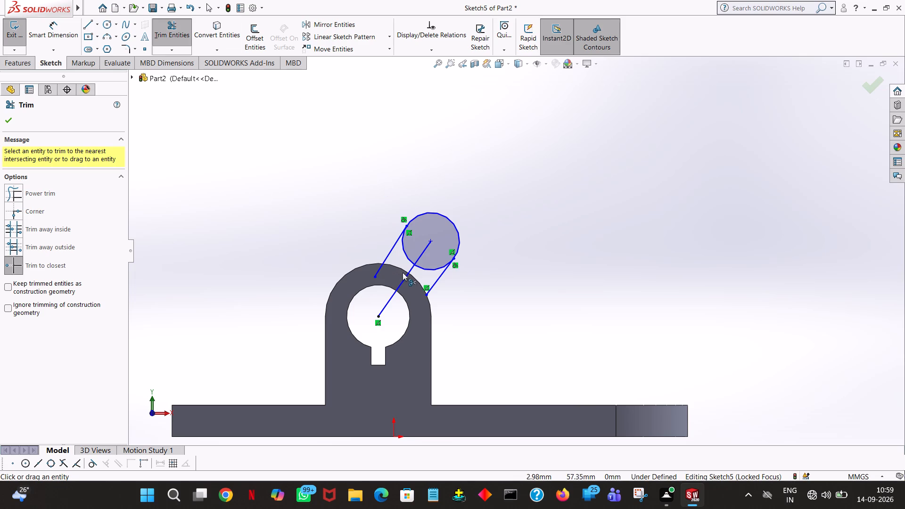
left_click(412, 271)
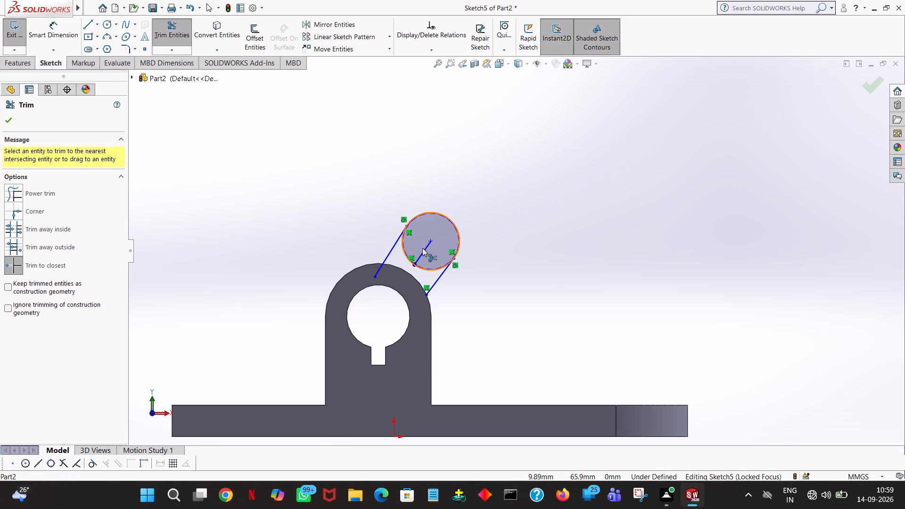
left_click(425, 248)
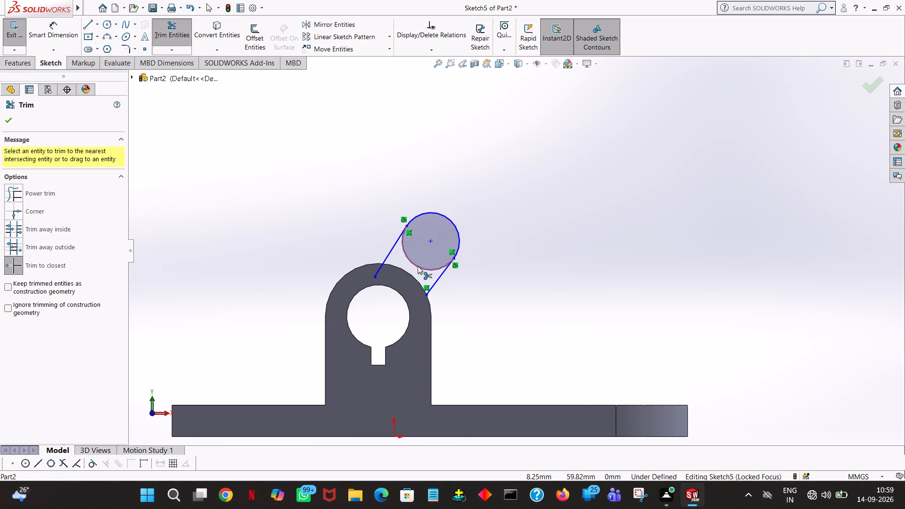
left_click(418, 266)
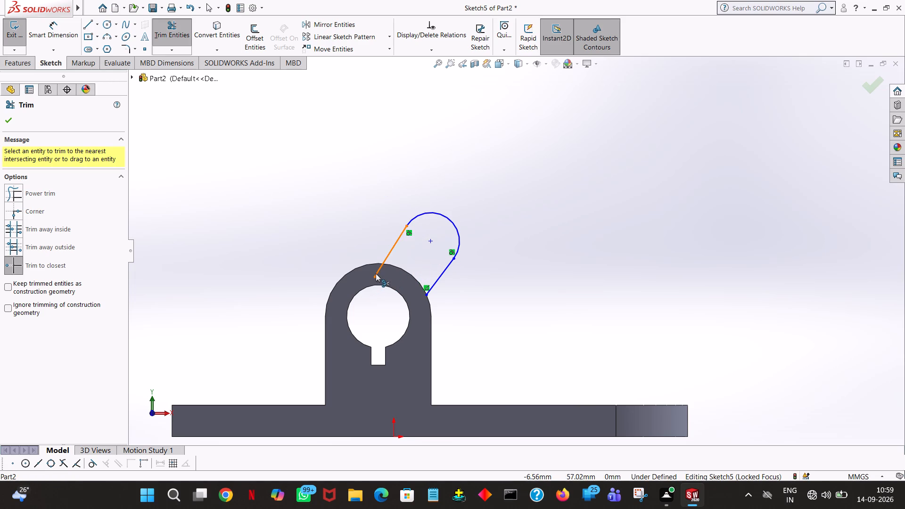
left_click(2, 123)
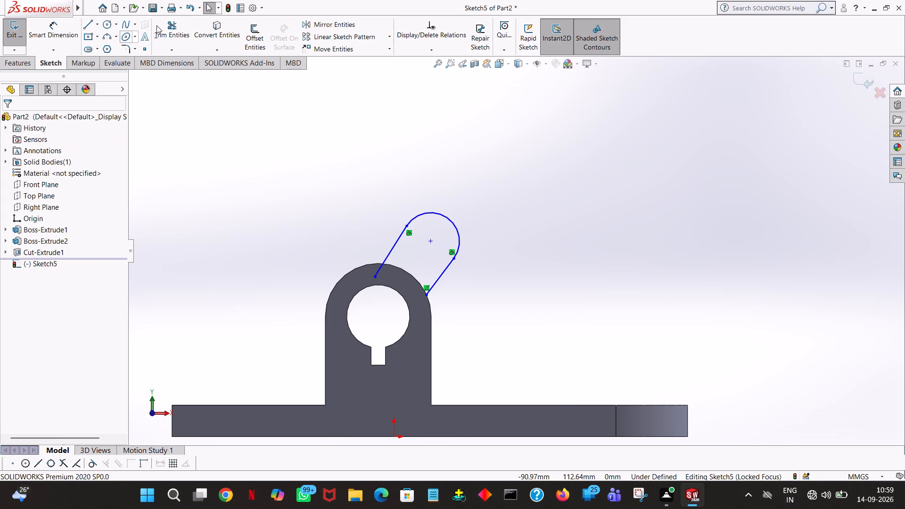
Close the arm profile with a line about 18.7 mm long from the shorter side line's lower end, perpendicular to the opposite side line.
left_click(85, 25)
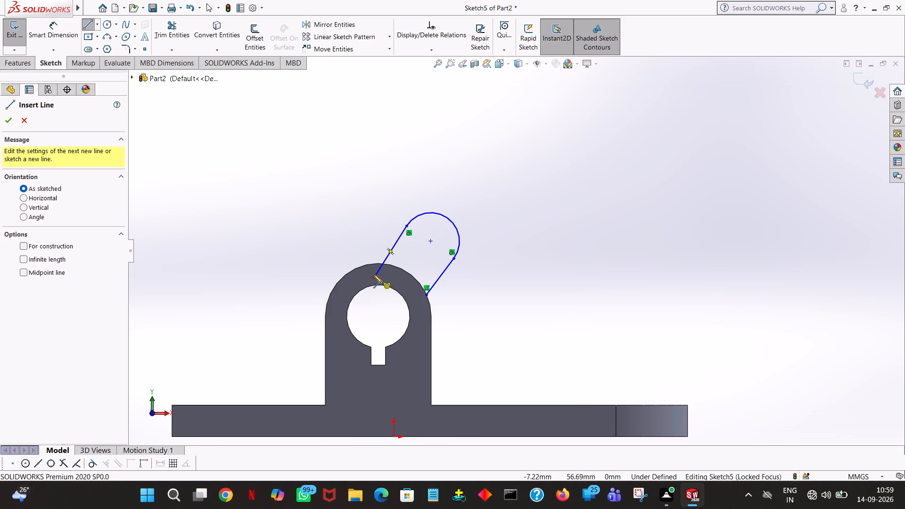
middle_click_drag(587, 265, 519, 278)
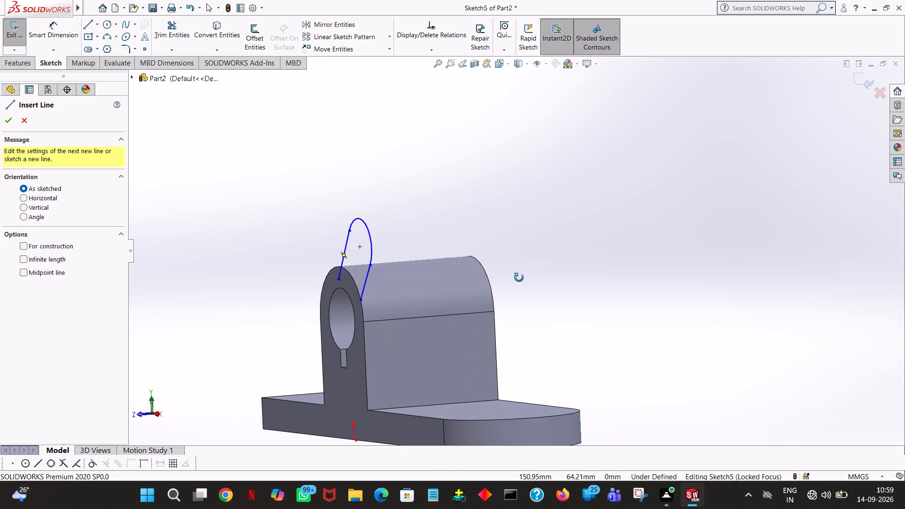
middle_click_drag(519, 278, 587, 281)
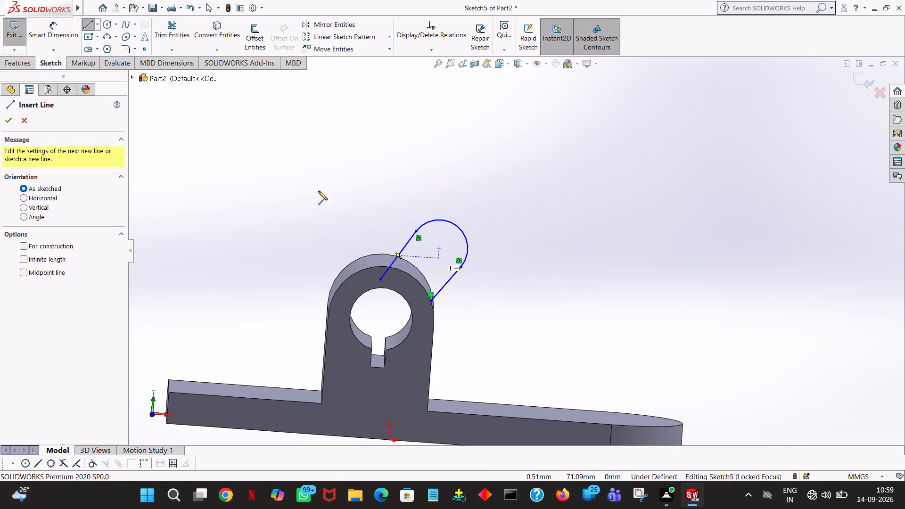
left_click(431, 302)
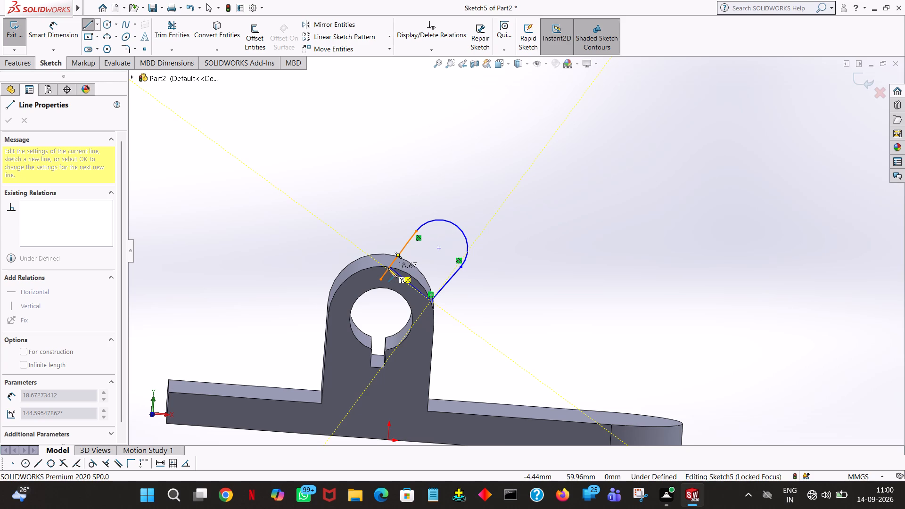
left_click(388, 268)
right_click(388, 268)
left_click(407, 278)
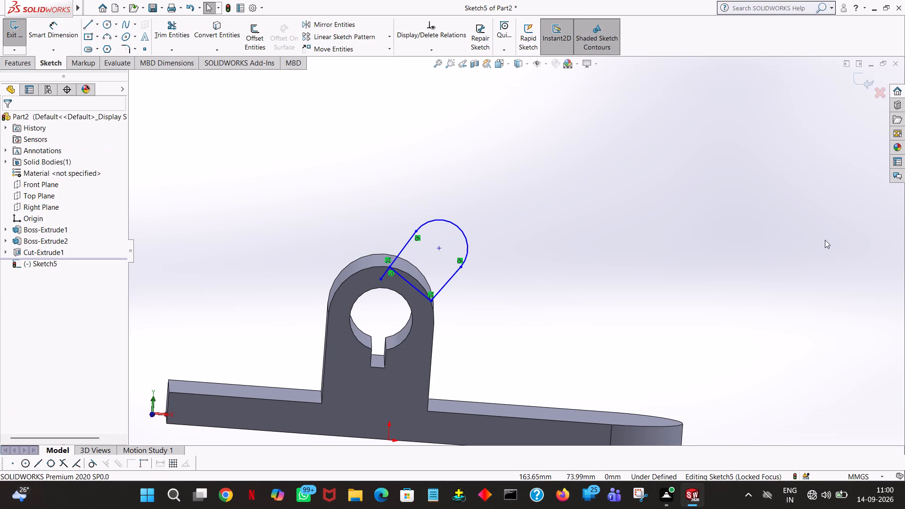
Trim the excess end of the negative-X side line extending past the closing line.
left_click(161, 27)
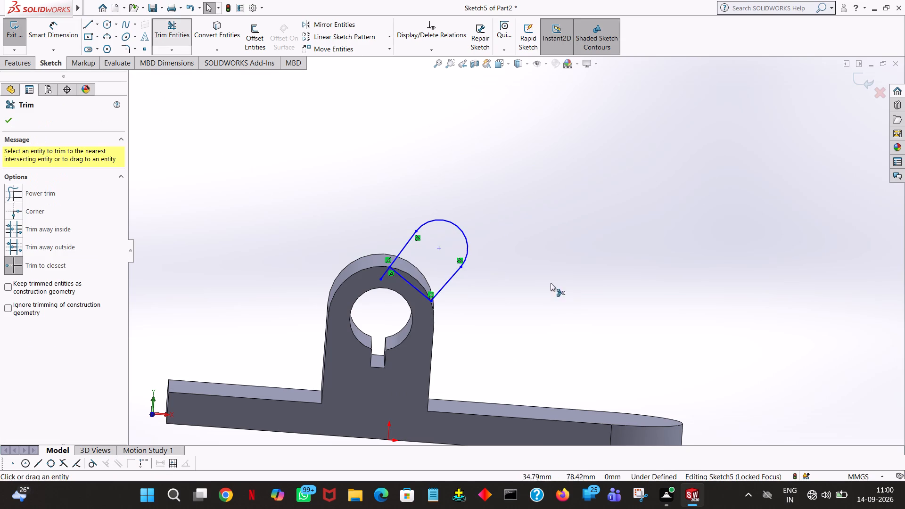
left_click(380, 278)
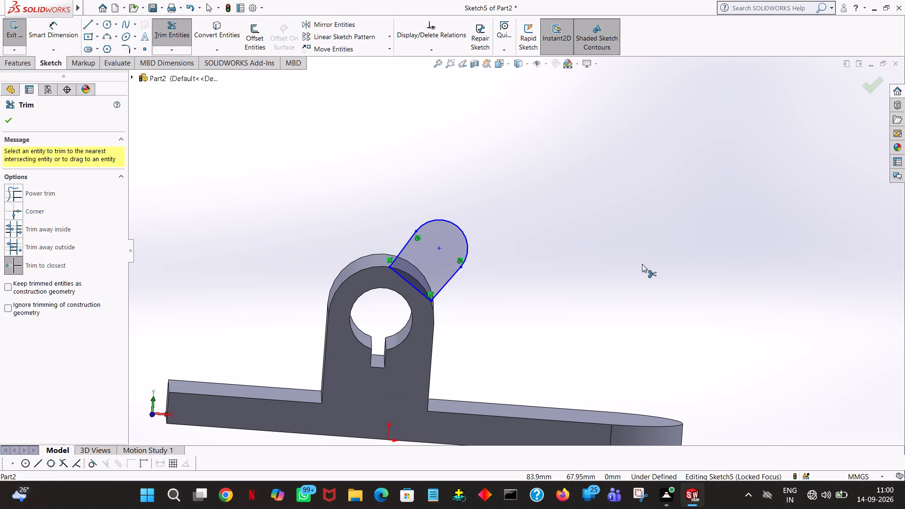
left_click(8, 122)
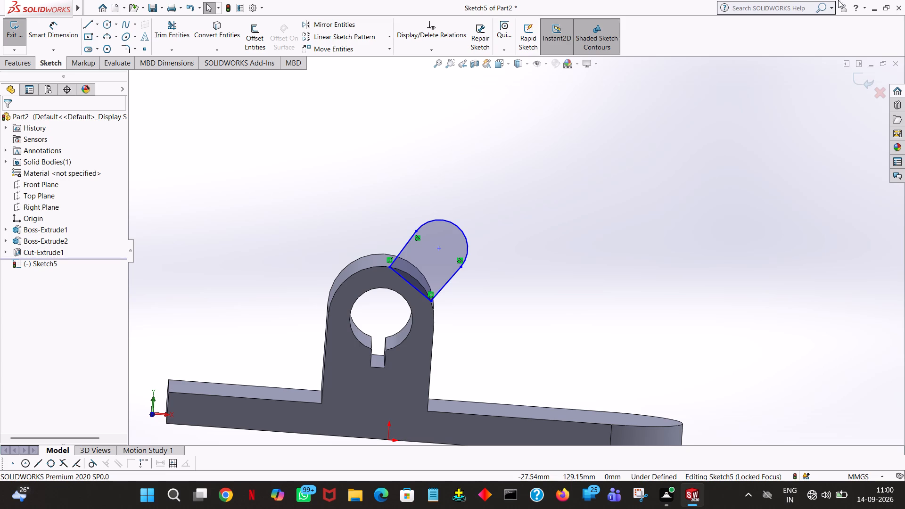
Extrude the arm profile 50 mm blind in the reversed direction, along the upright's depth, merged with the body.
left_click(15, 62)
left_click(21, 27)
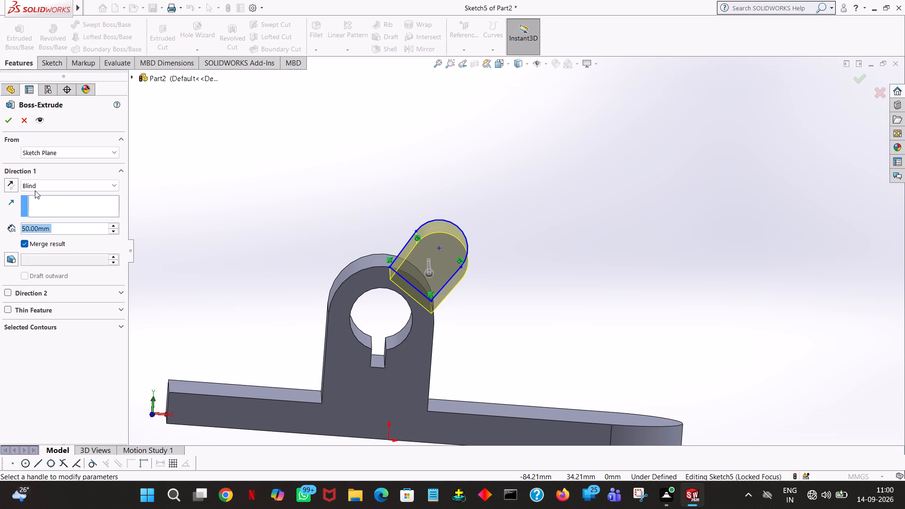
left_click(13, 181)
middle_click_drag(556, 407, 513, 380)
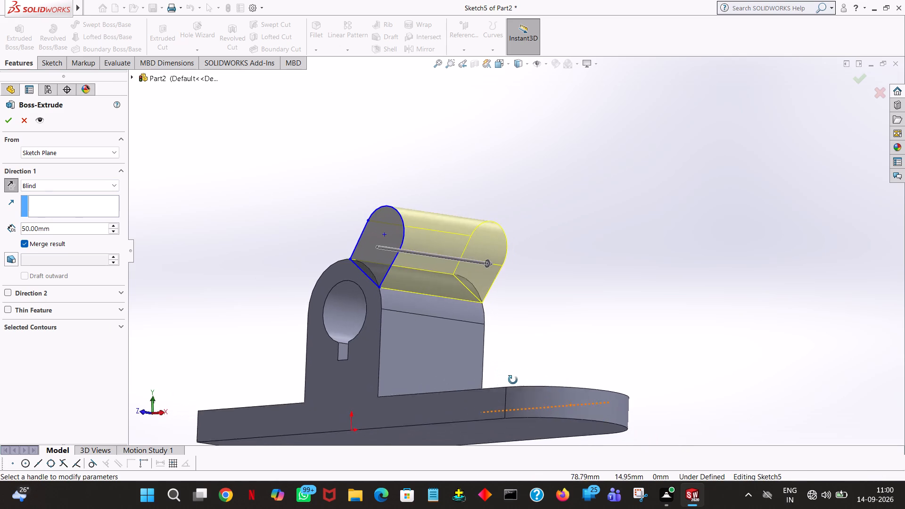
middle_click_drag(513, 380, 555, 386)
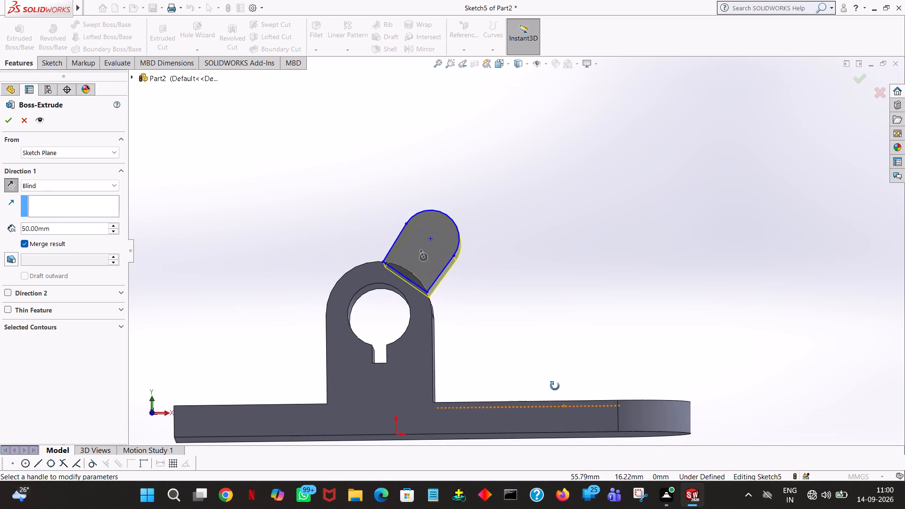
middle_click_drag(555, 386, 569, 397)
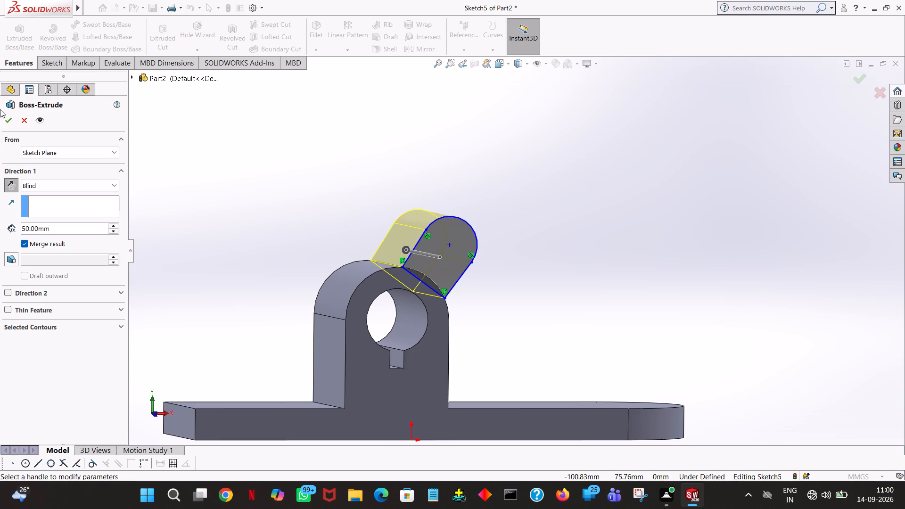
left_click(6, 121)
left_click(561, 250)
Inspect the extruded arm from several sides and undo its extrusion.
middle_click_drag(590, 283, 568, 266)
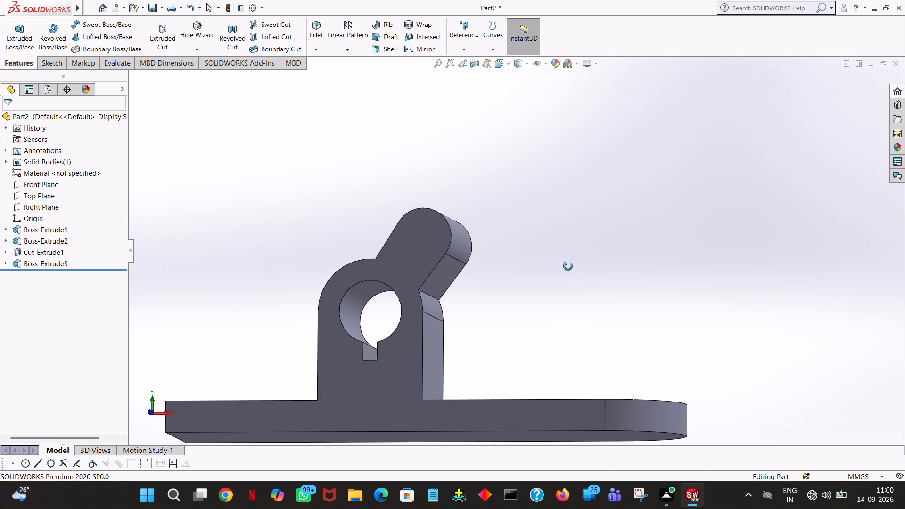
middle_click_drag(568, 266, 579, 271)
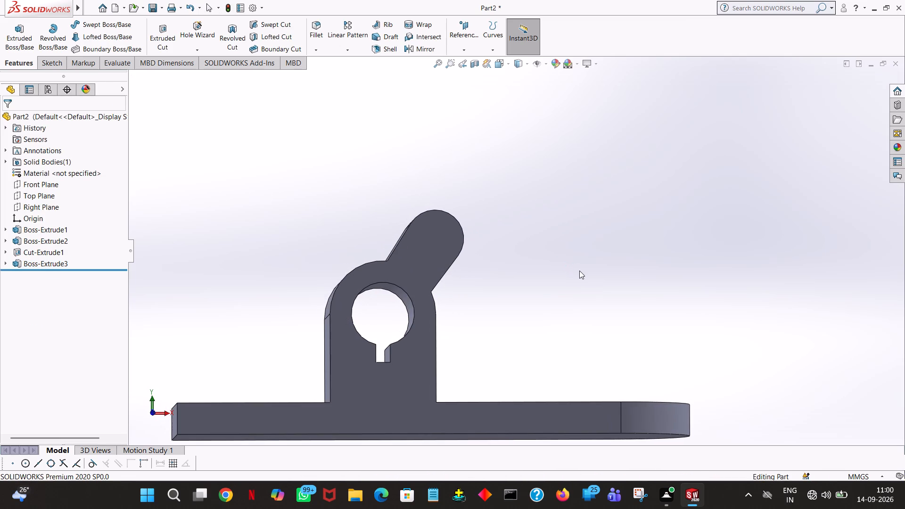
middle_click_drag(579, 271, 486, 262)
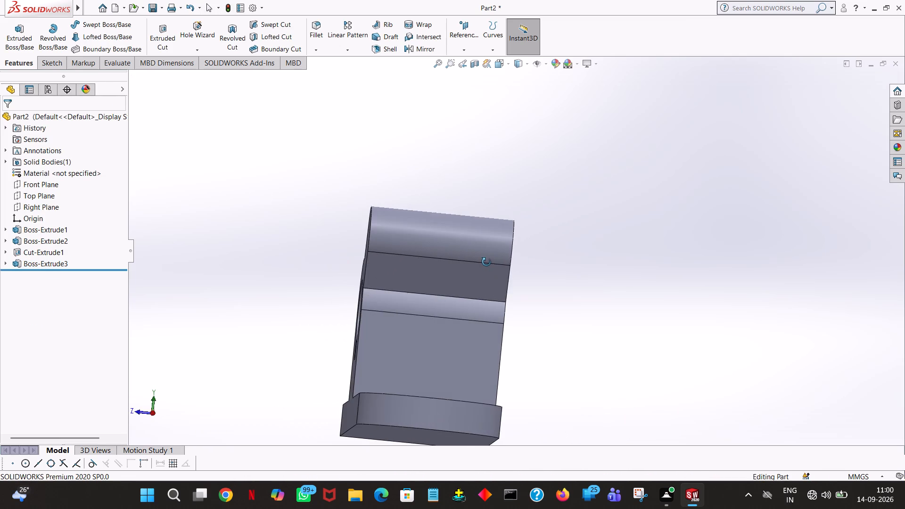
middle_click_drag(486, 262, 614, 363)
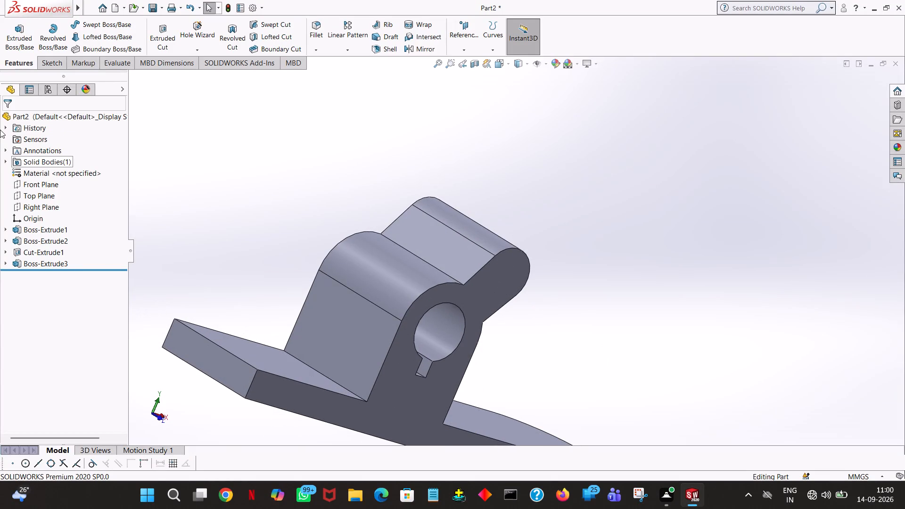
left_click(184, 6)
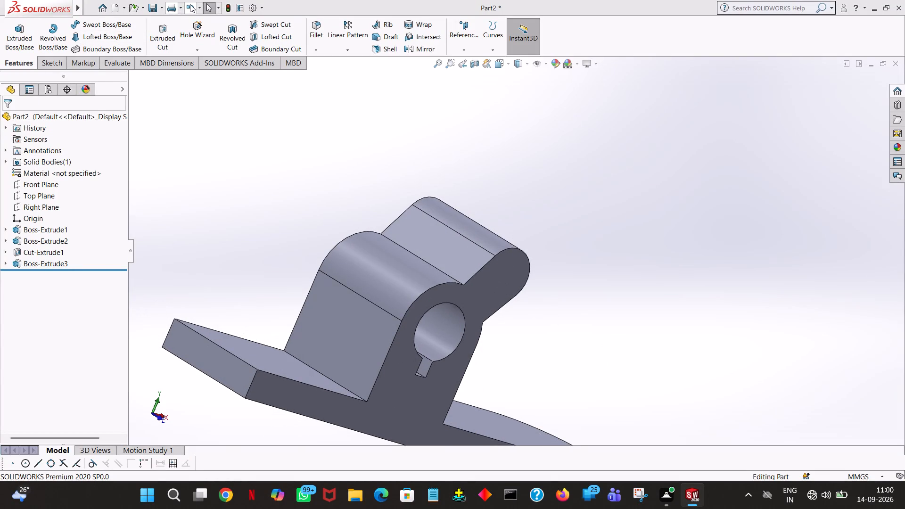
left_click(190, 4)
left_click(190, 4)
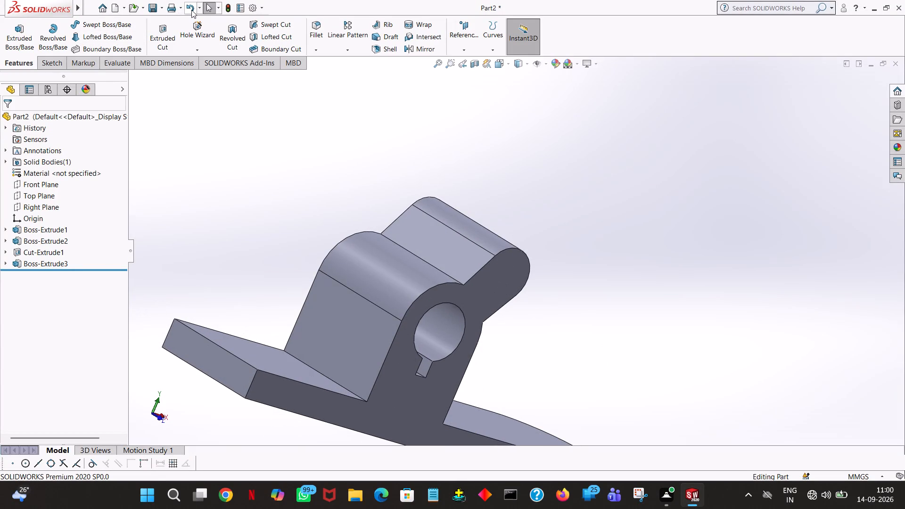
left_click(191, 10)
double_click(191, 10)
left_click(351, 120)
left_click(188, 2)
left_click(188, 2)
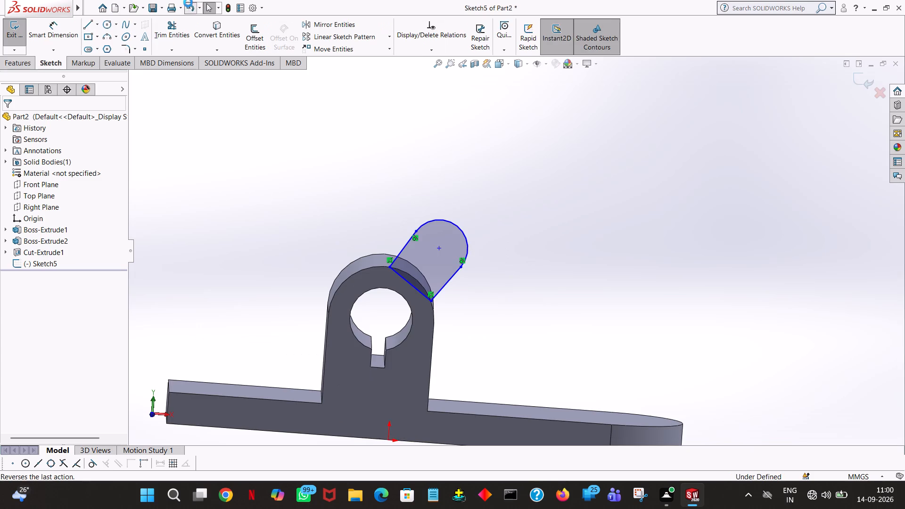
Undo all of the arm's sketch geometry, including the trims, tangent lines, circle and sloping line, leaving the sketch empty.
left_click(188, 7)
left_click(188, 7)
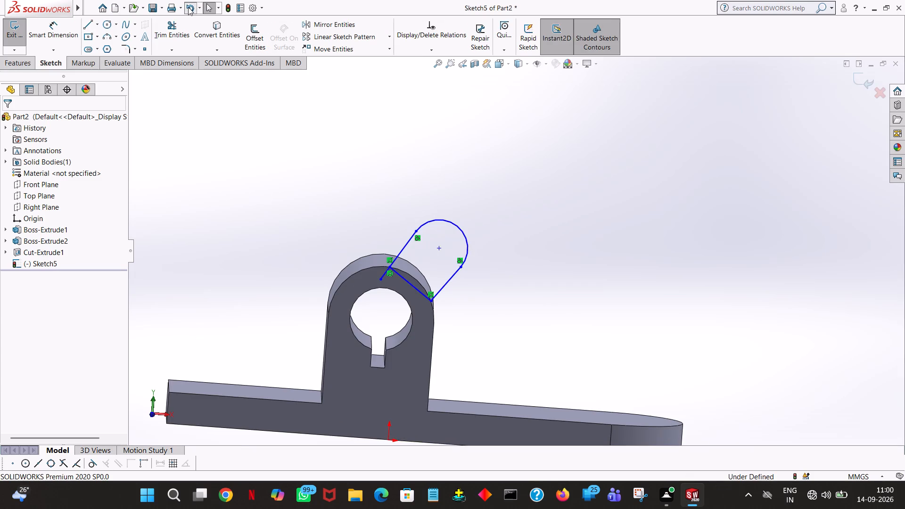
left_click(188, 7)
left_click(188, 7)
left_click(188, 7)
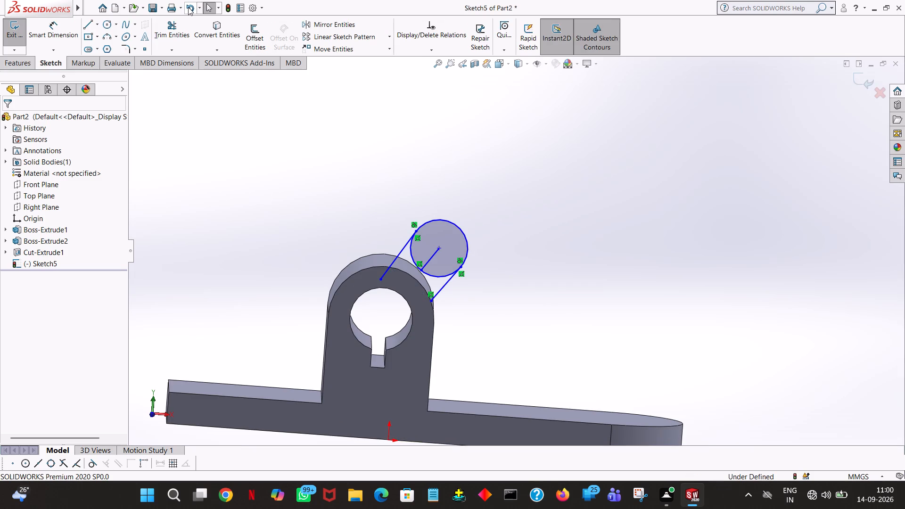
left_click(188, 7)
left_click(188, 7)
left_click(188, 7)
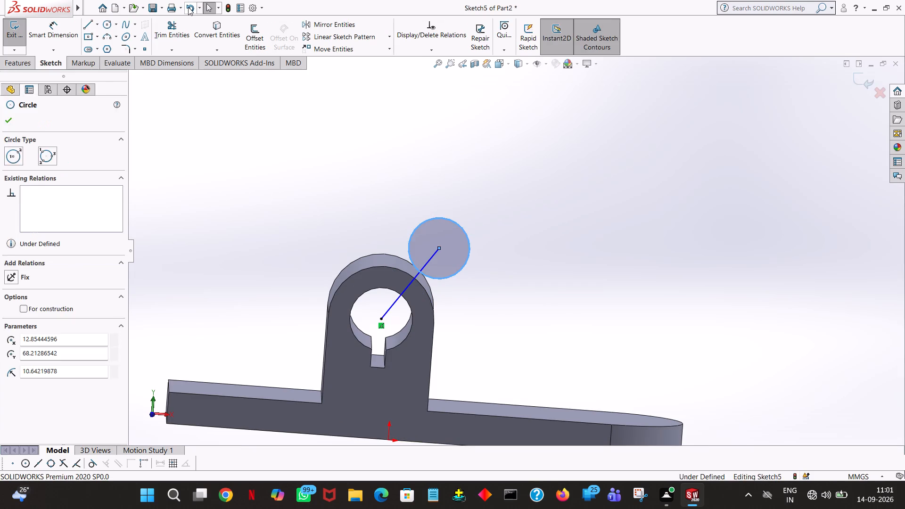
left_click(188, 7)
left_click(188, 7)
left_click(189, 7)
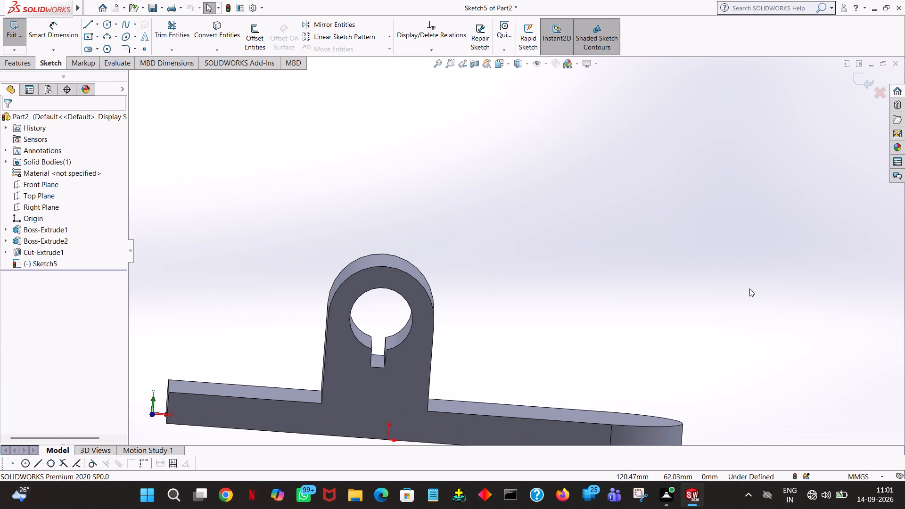
Examine where the Front Plane passes through the base and upright from several viewing angles.
middle_click_drag(750, 288, 727, 295)
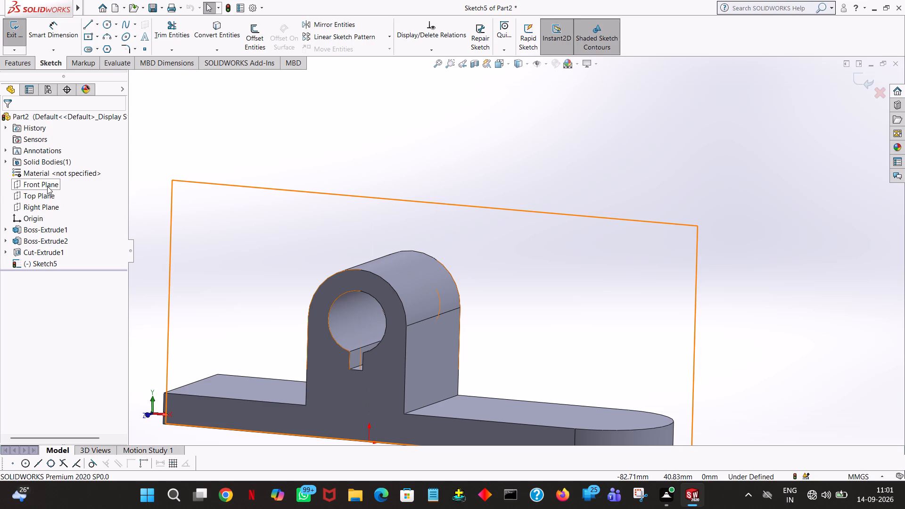
left_click(48, 186)
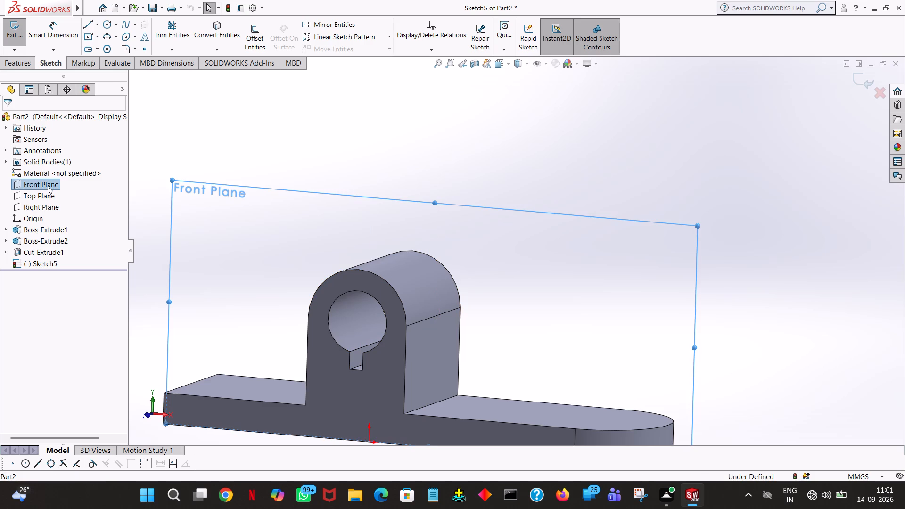
middle_click_drag(822, 261, 740, 250)
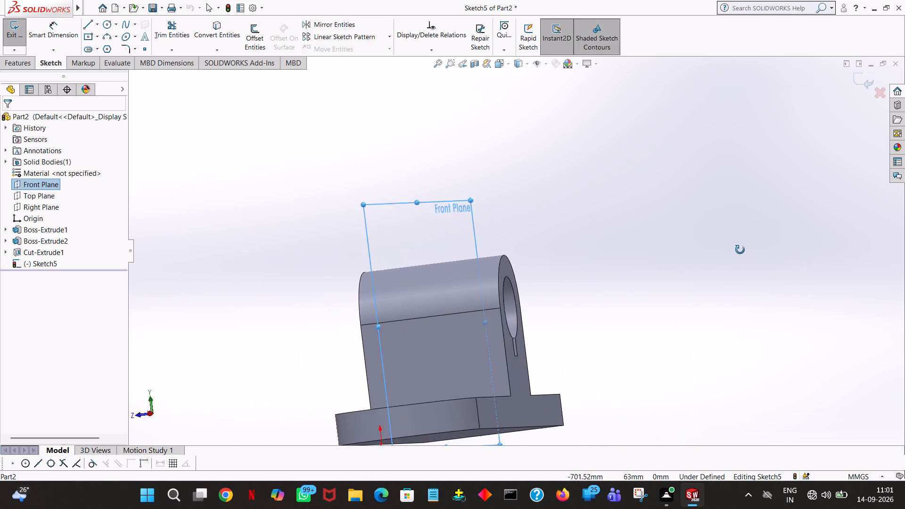
middle_click_drag(740, 250, 765, 284)
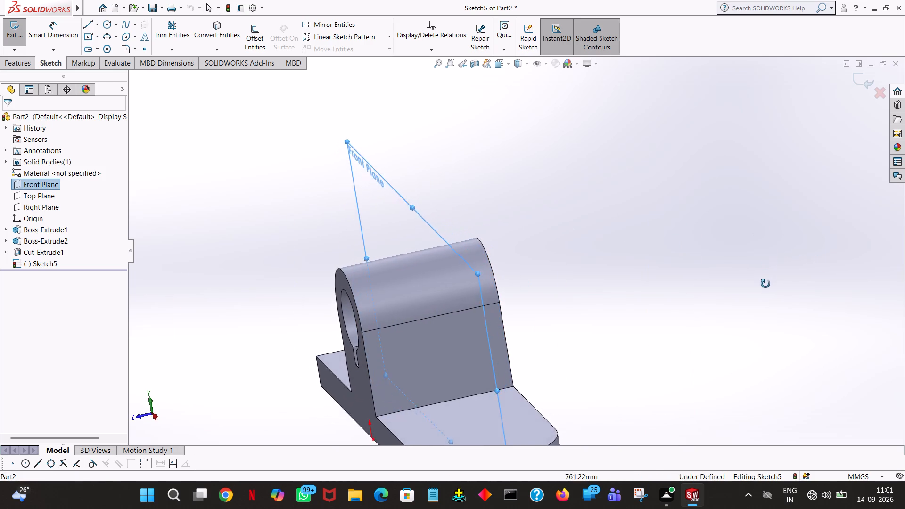
middle_click_drag(765, 284, 750, 257)
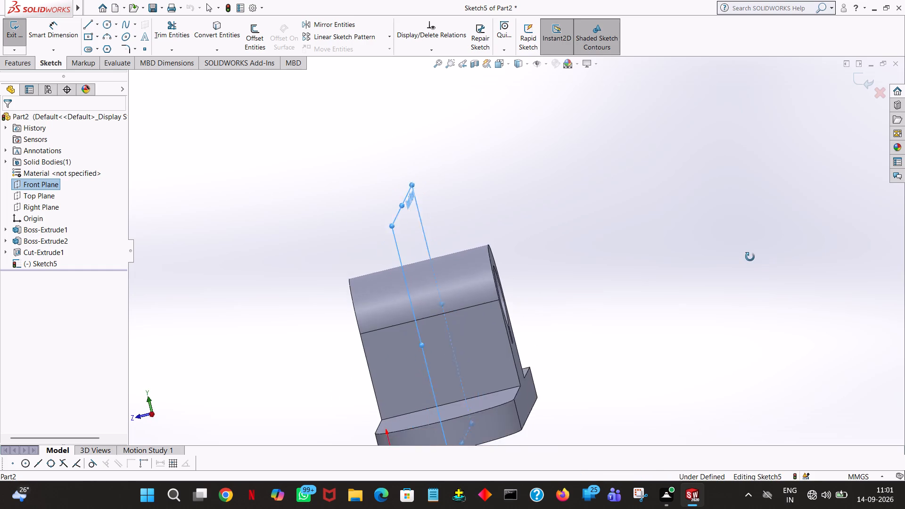
middle_click_drag(750, 257, 830, 311)
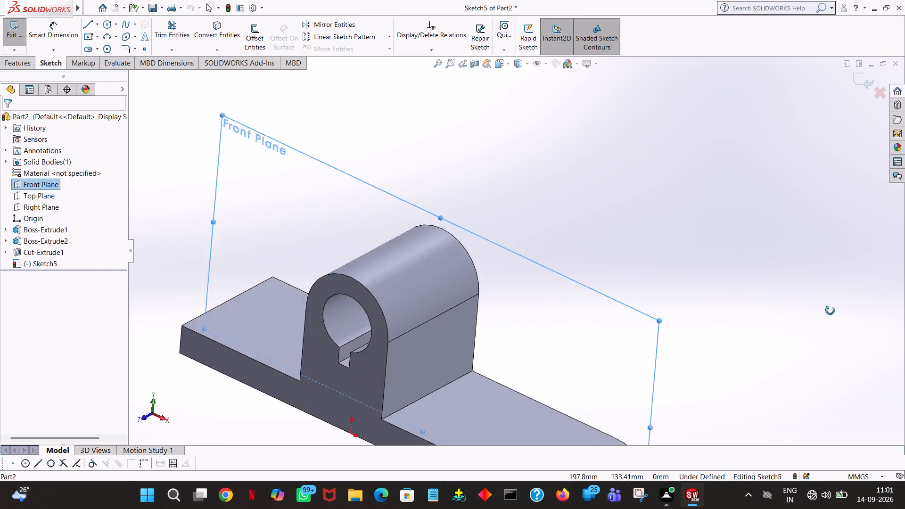
middle_click_drag(830, 311, 849, 280)
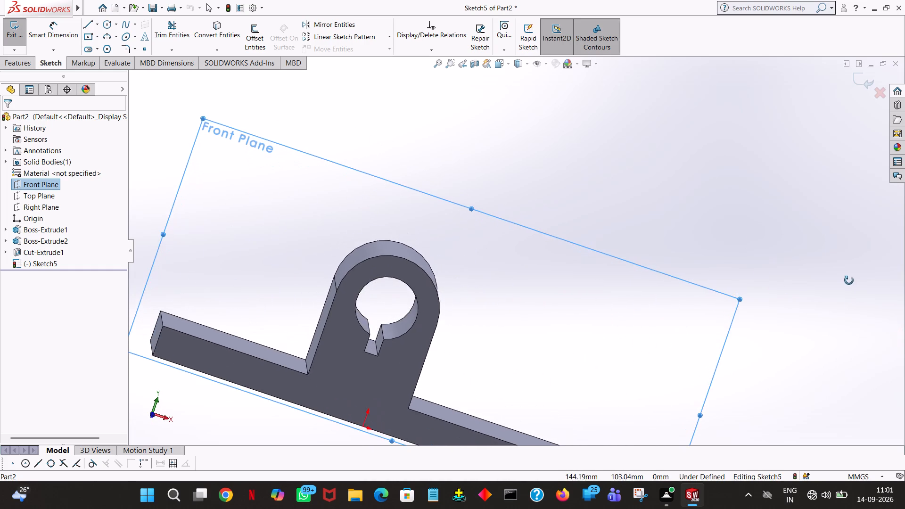
middle_click_drag(849, 280, 824, 64)
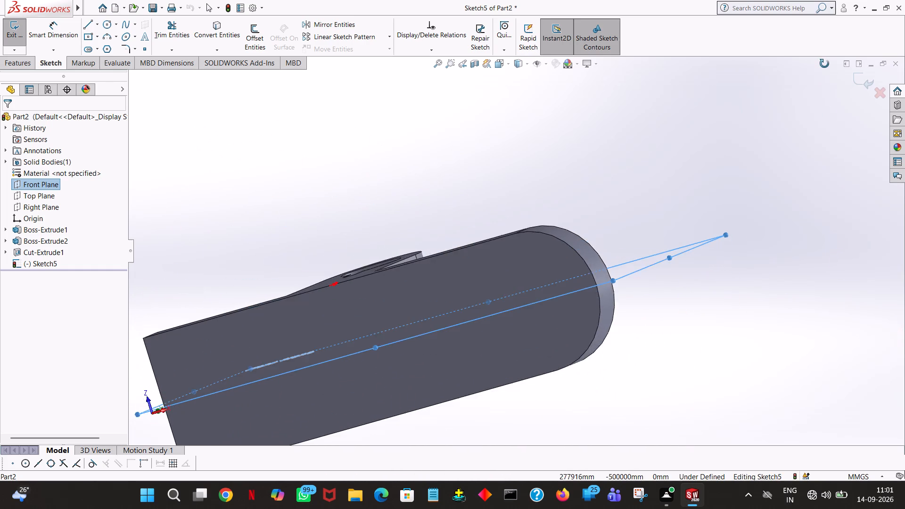
middle_click_drag(824, 64, 880, 153)
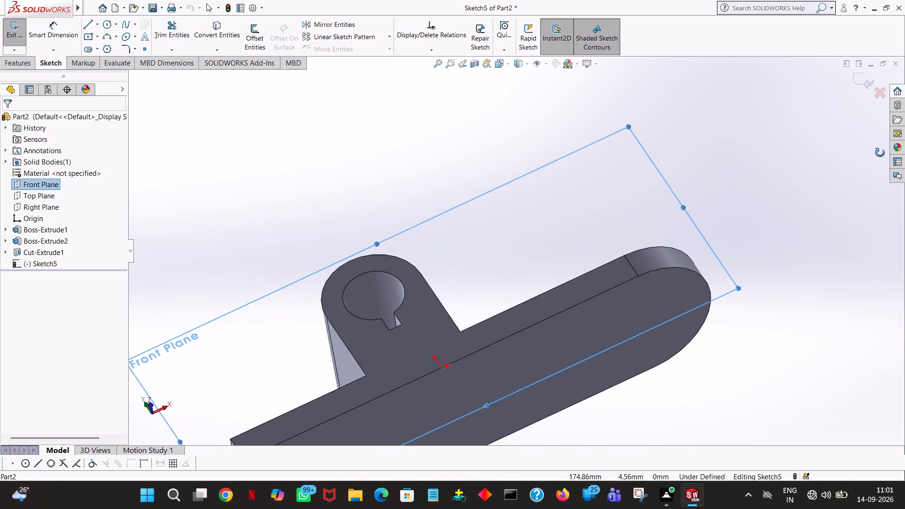
middle_click_drag(880, 153, 877, 176)
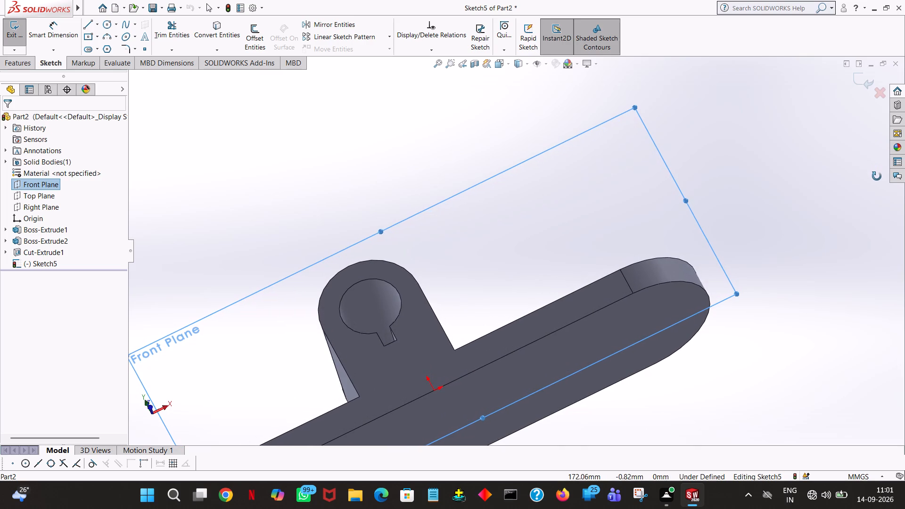
middle_click_drag(877, 176, 865, 257)
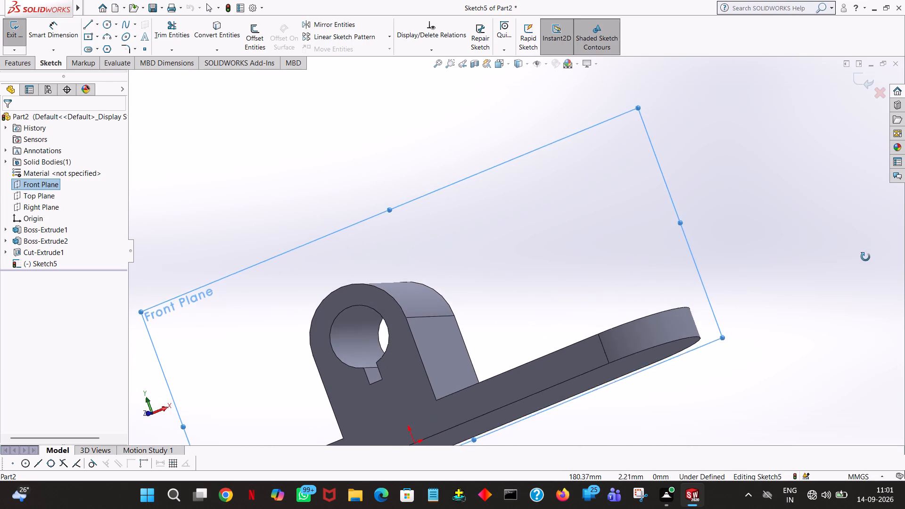
middle_click_drag(865, 257, 896, 250)
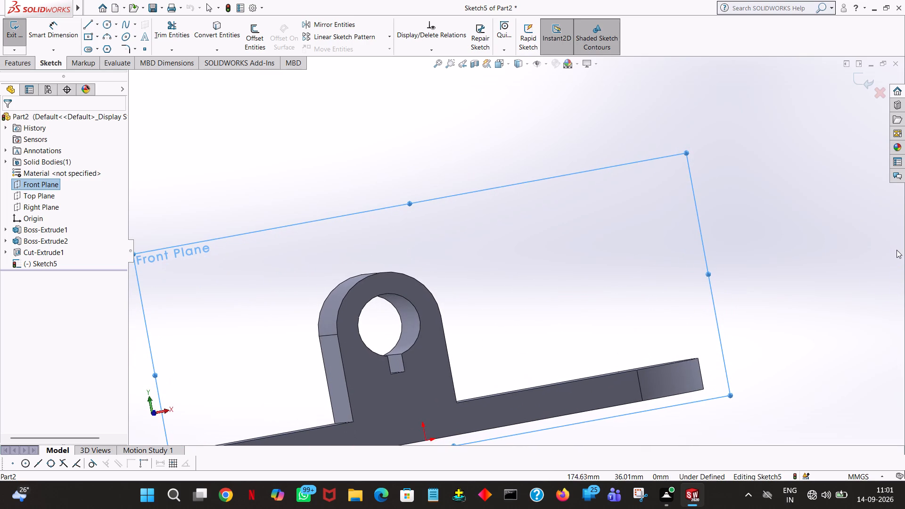
Leave the empty arm sketch and start a new sketch on the Front Plane.
left_click(38, 182)
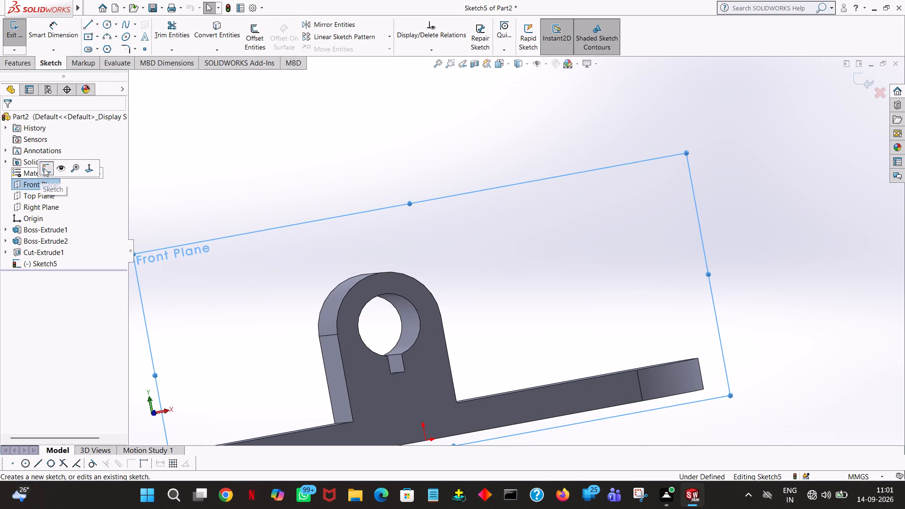
left_click(44, 168)
left_click(44, 168)
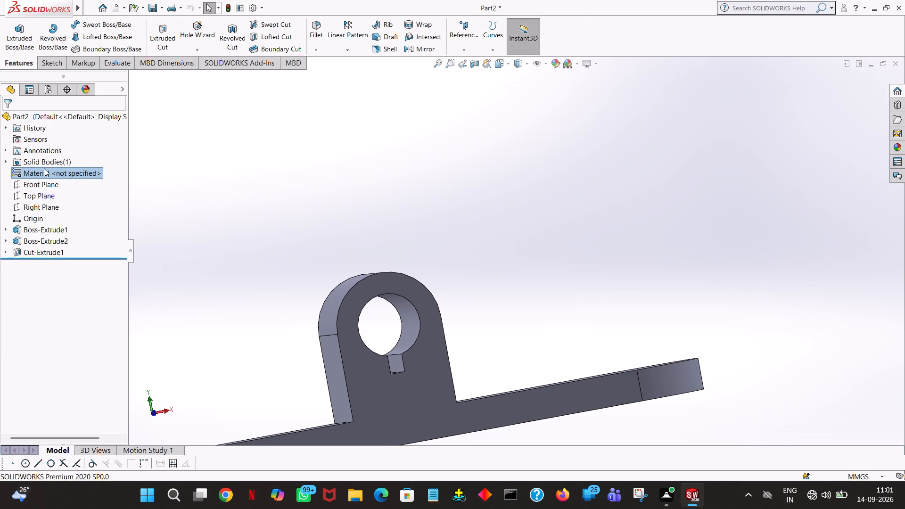
left_click(41, 187)
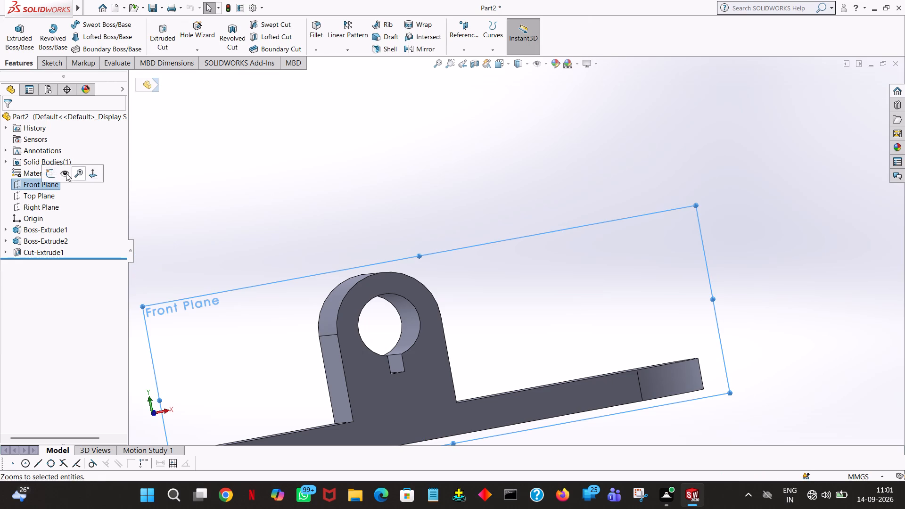
left_click(49, 172)
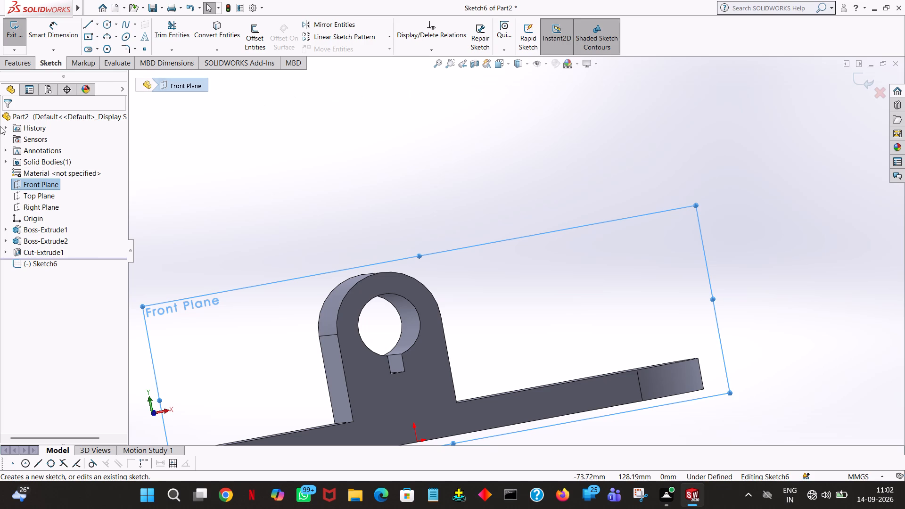
Sketch a sloping line about 34.7 mm long at about 53.5° from the bore centre, up toward positive X, in front view.
middle_click(568, 321)
middle_click_drag(551, 295, 539, 162)
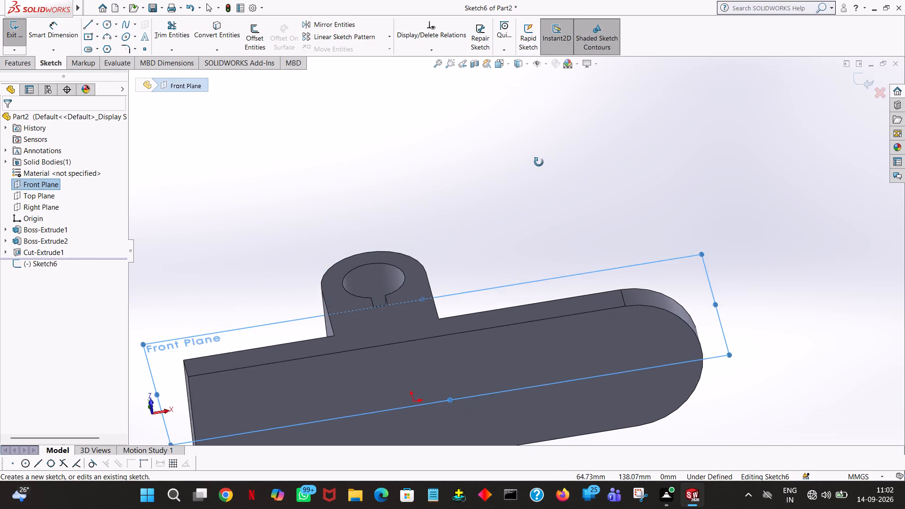
middle_click_drag(539, 162, 546, 302)
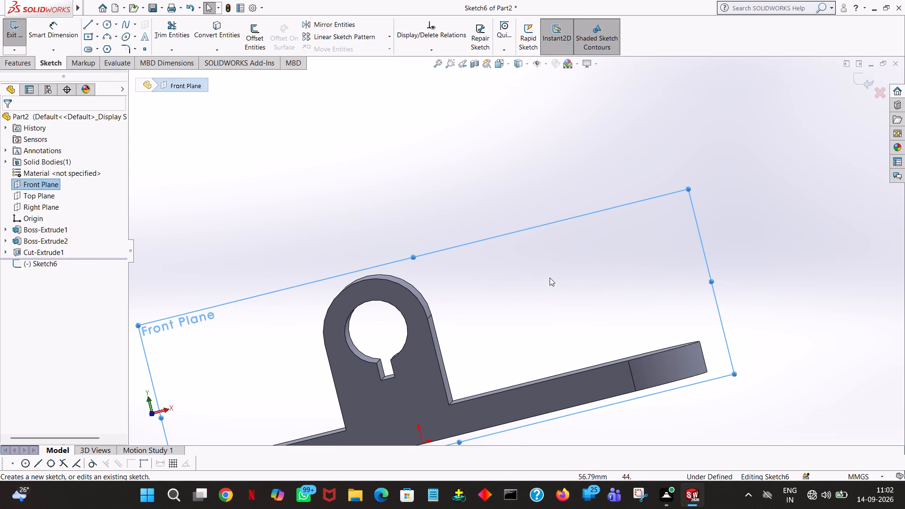
key("space")
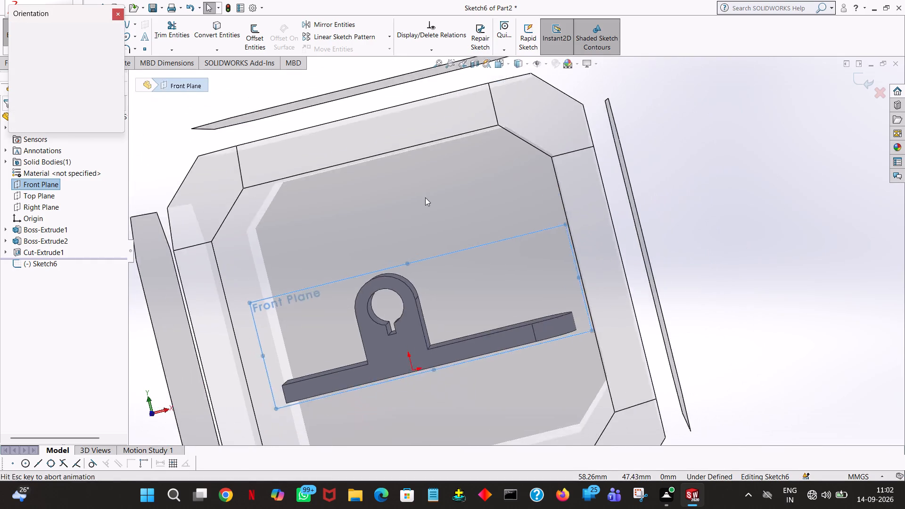
left_click(114, 68)
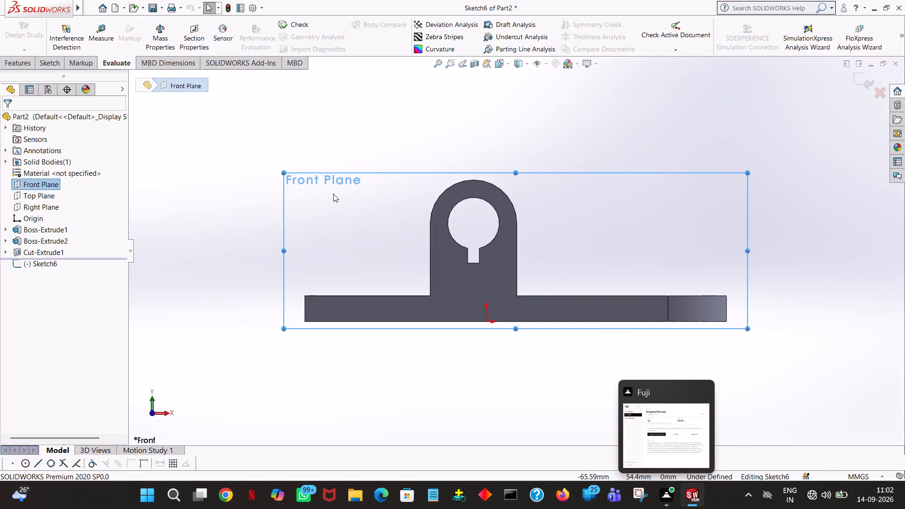
left_click(38, 62)
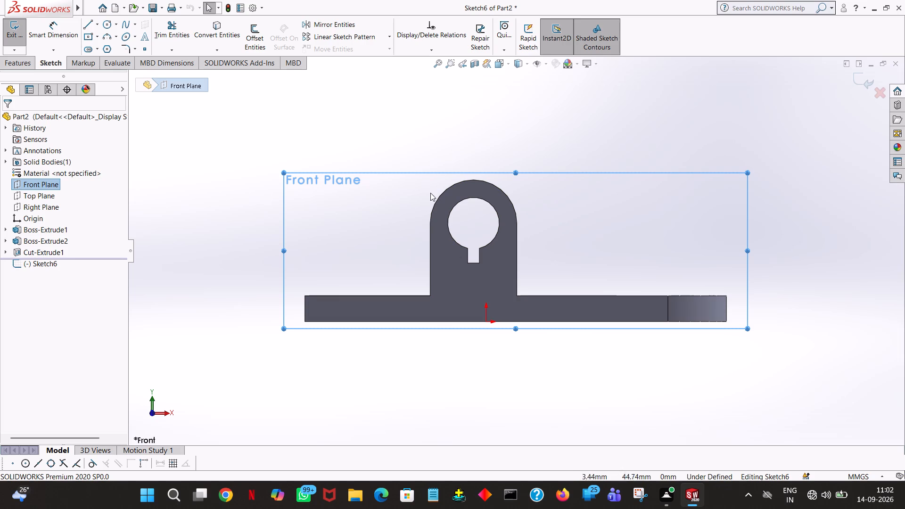
left_click(90, 27)
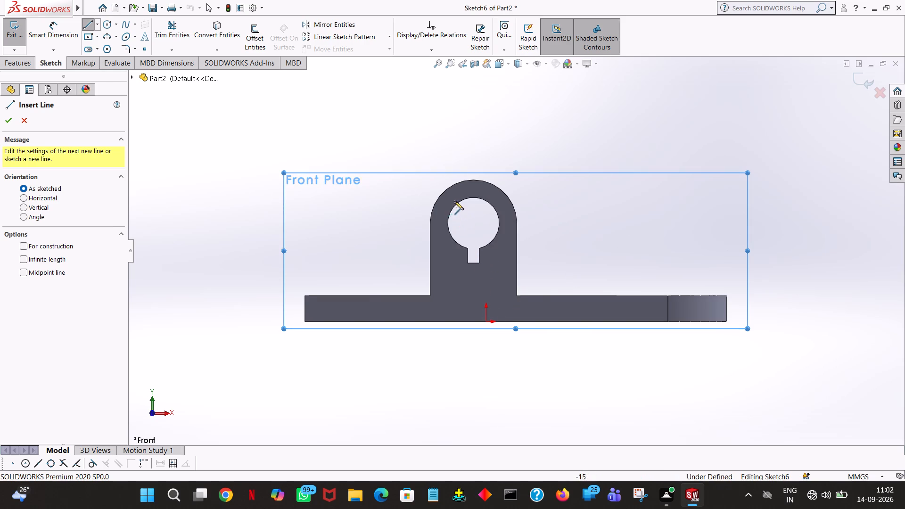
left_click(472, 222)
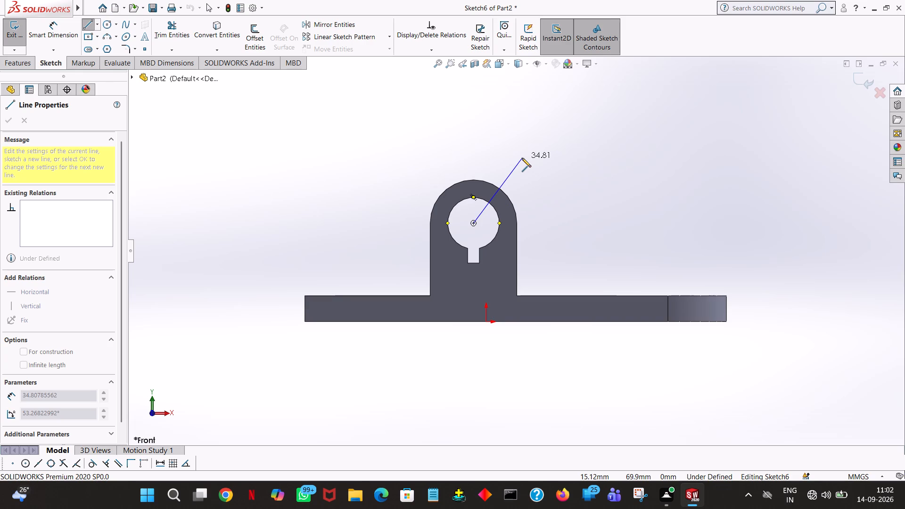
left_click(522, 158)
right_click(522, 158)
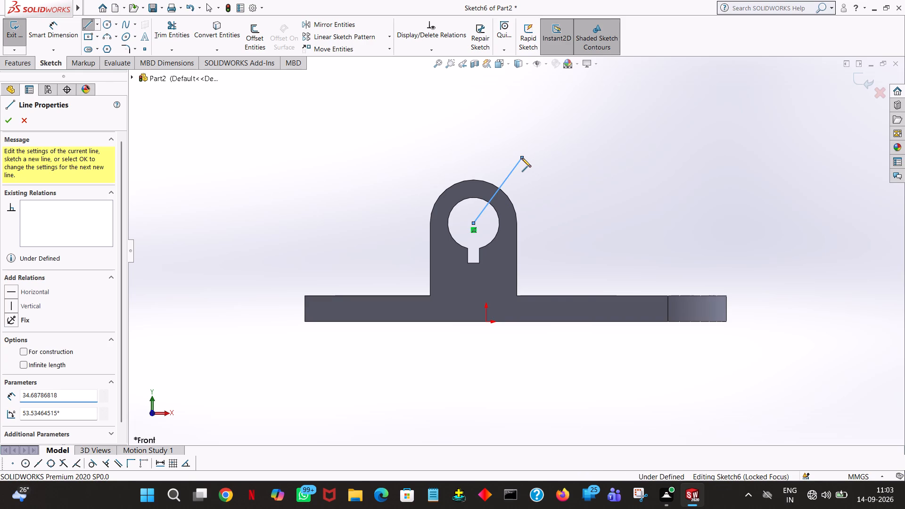
left_click(554, 164)
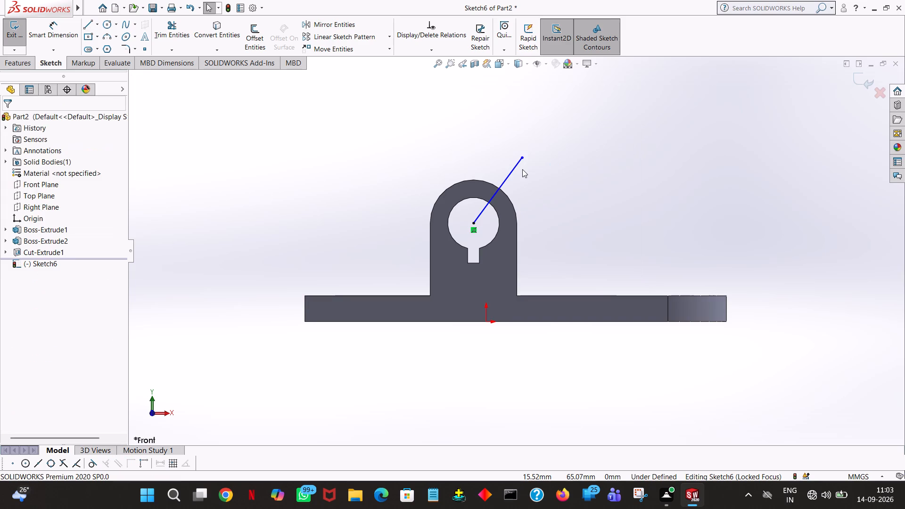
Set the sloping line's length to 32 mm and its angle to 55°.
left_click(510, 171)
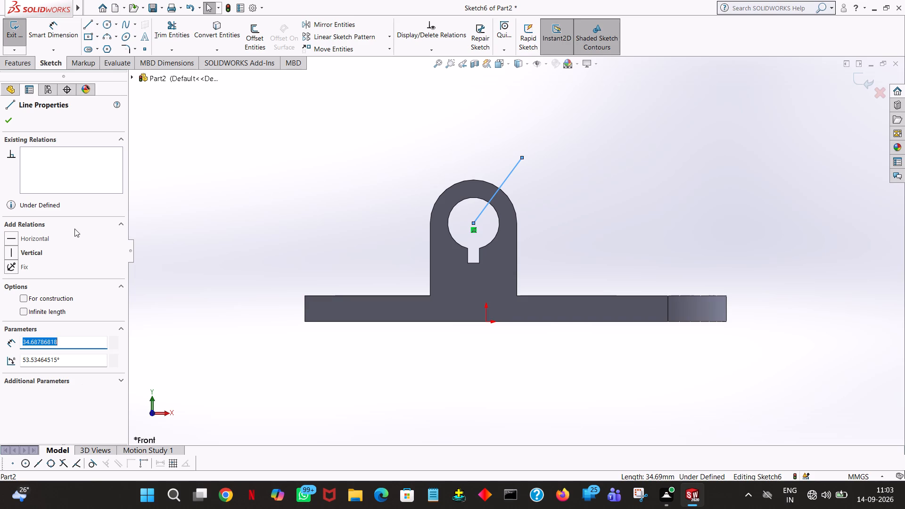
type("32")
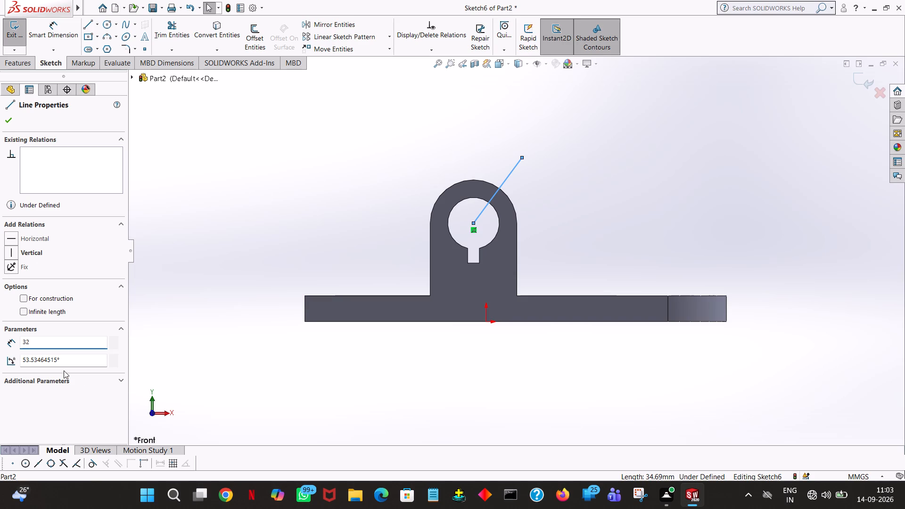
double_click(69, 360)
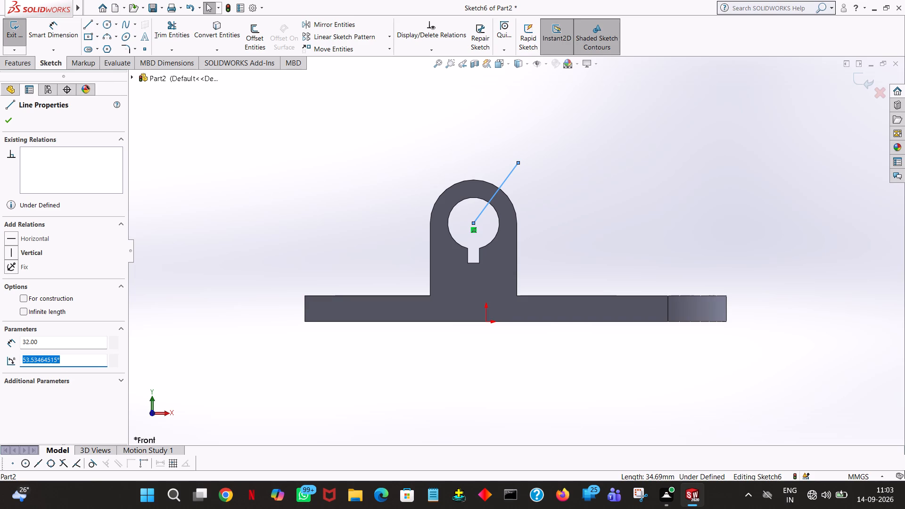
type("55")
key("Return")
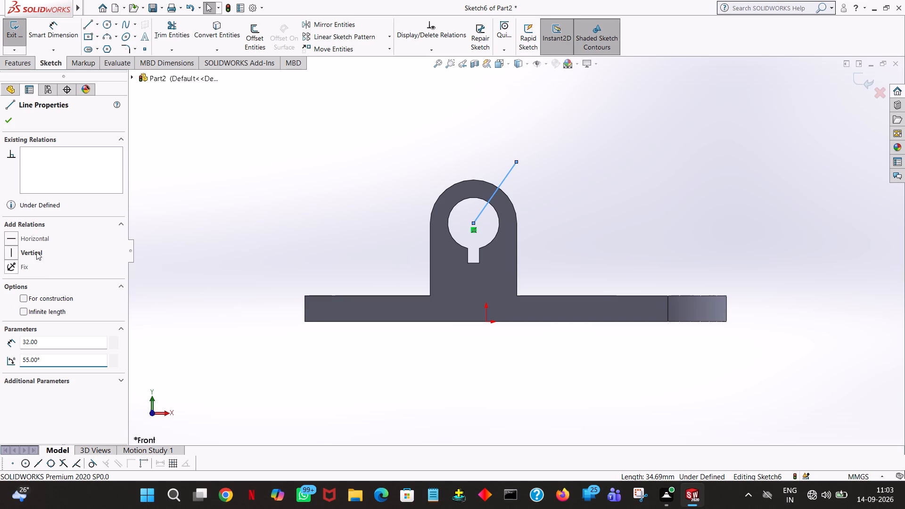
left_click(13, 118)
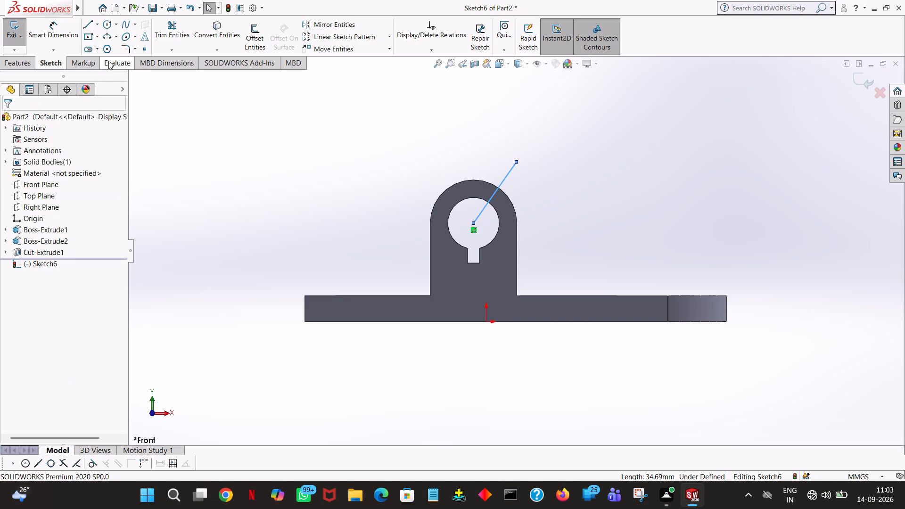
Sketch a circle of 10 mm radius centred on the sloping line's upper end.
left_click(105, 20)
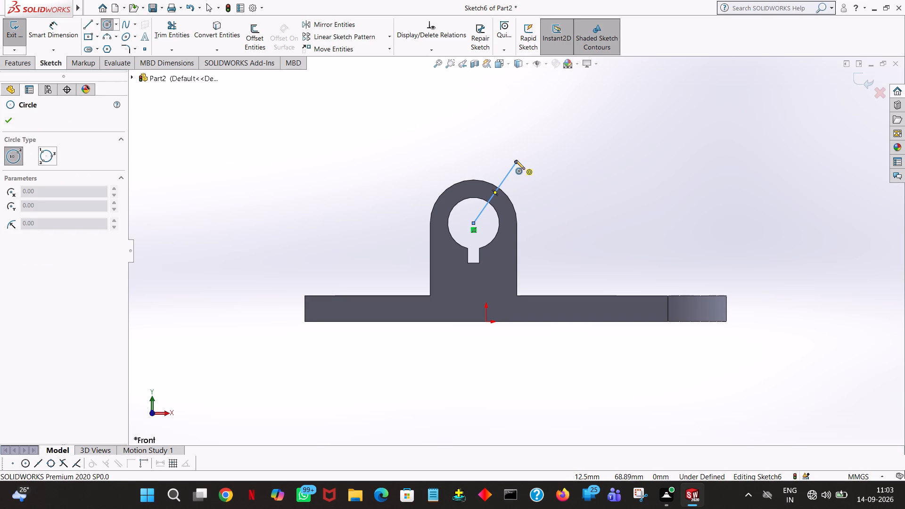
left_click(516, 160)
left_click(533, 147)
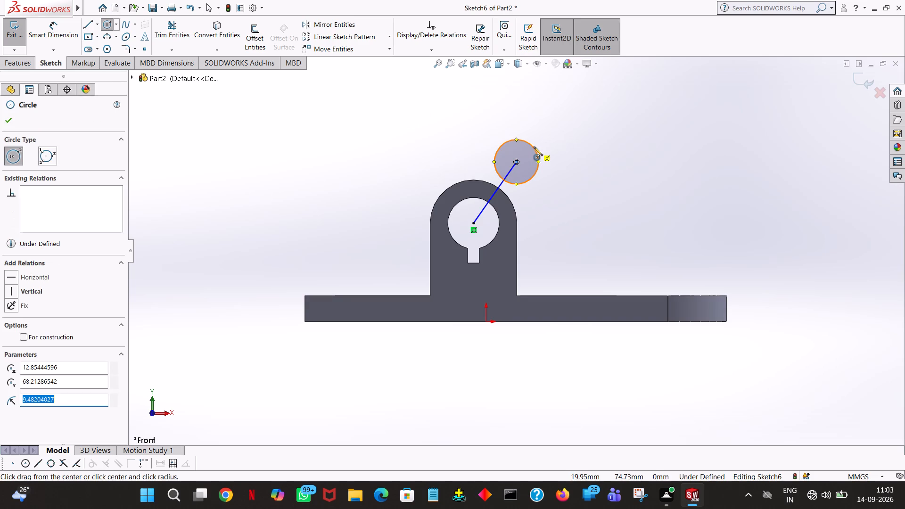
type("10")
key("Return")
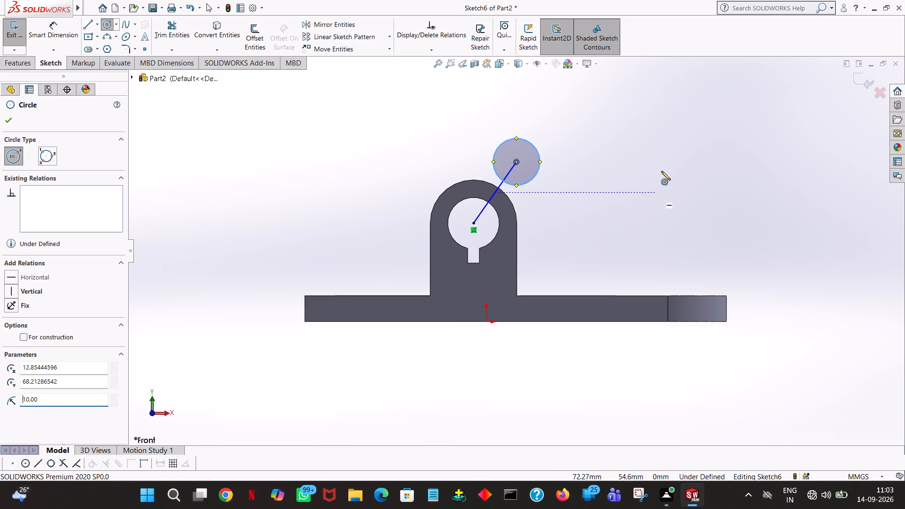
right_click(524, 114)
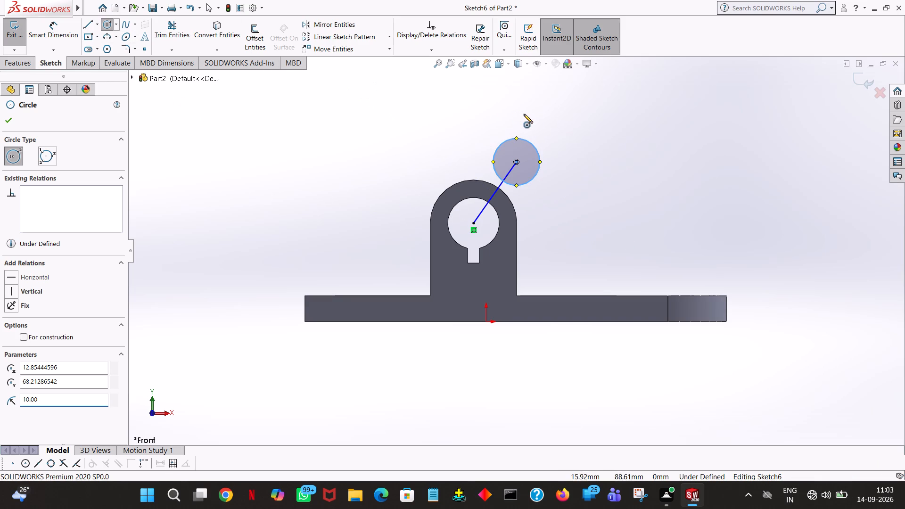
left_click(580, 126)
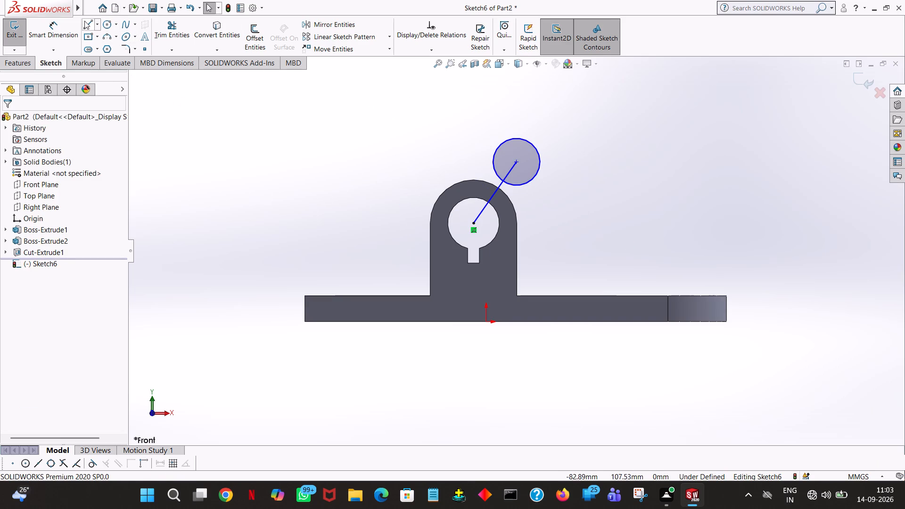
Sketch two sloping side lines from opposite sides of the circle down to the upright, about 22.2 mm (tangent to the circle) and 13.7 mm long.
left_click(84, 21)
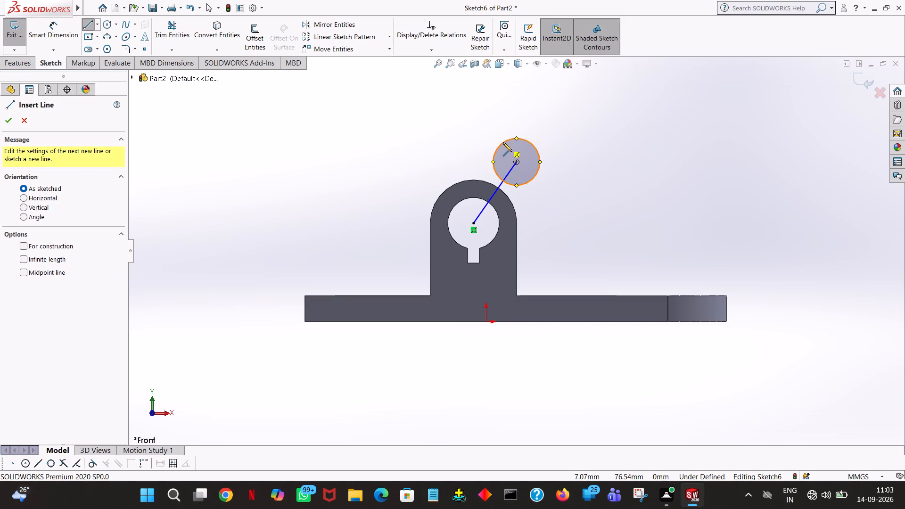
left_click(501, 142)
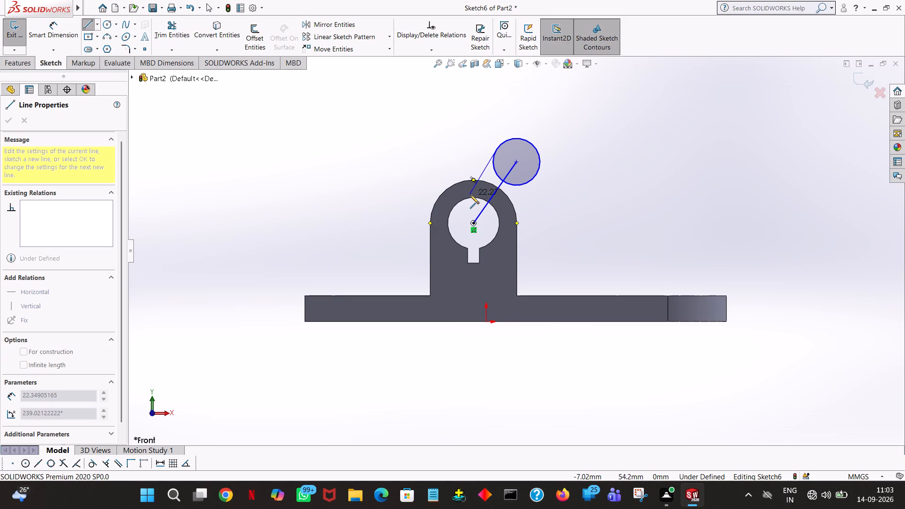
left_click(470, 195)
right_click(470, 195)
left_click(485, 198)
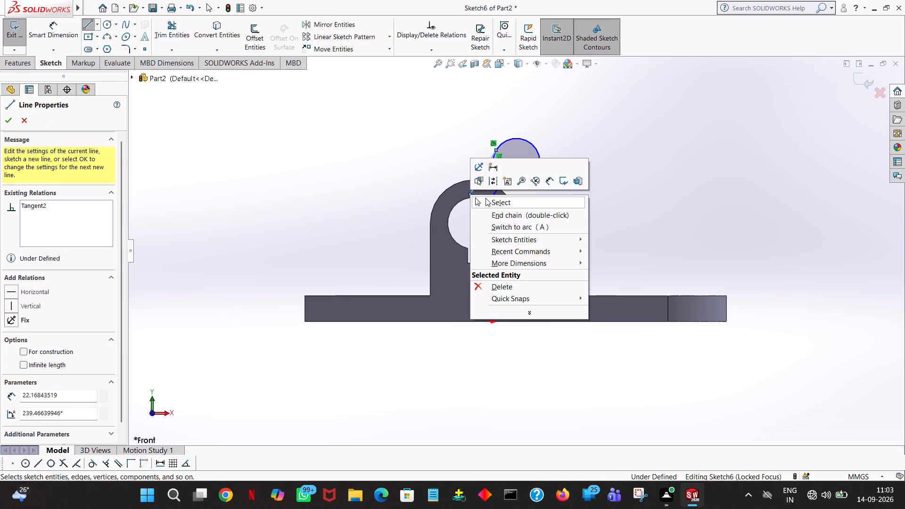
left_click(87, 28)
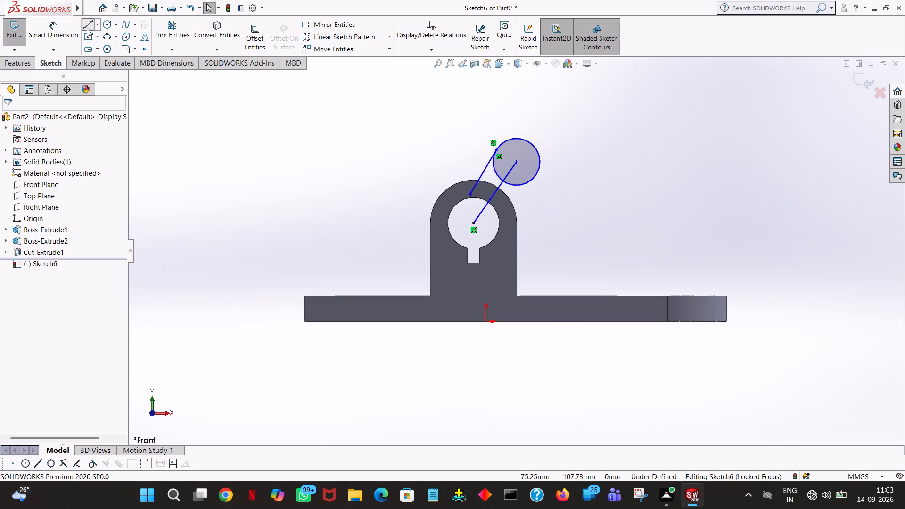
left_click(538, 168)
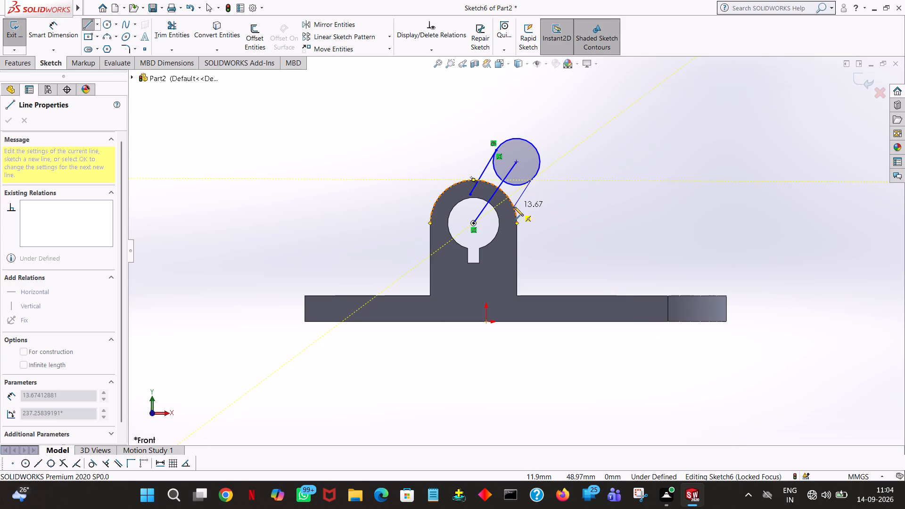
left_click(514, 207)
right_click(514, 207)
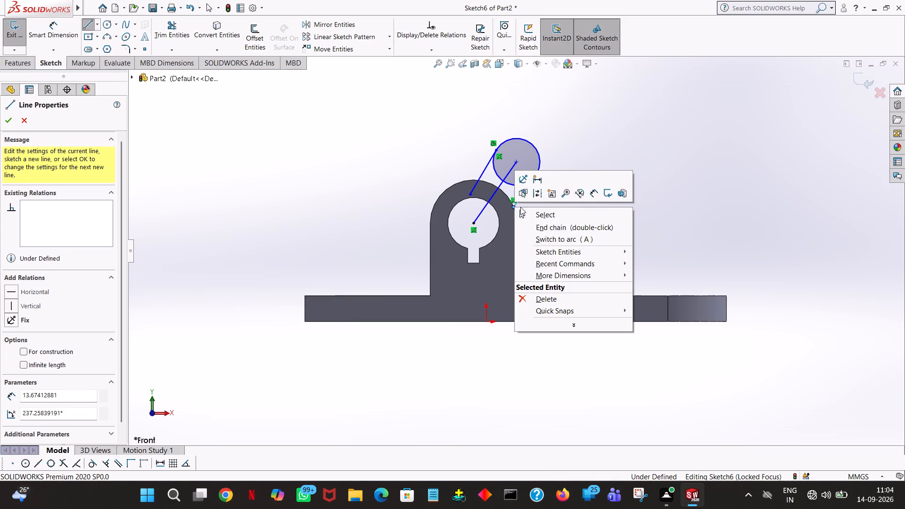
left_click(539, 217)
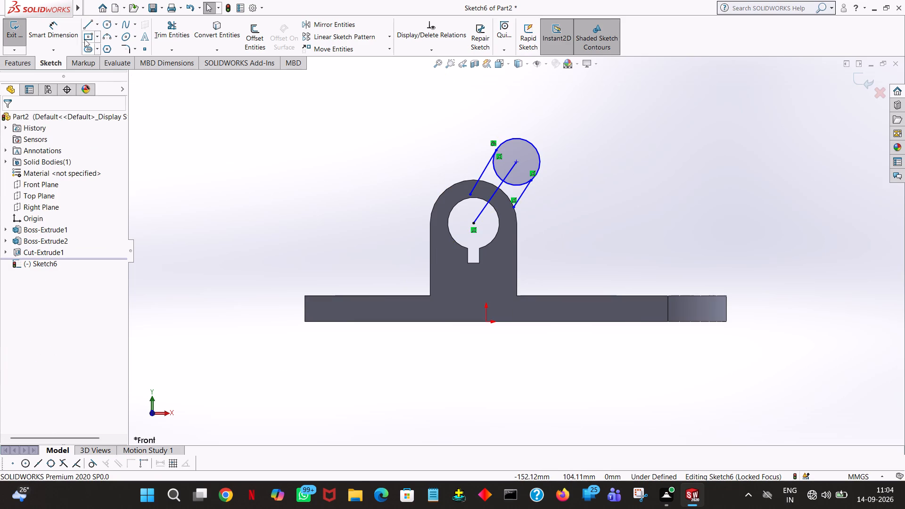
Sketch a closing line about 18.9 mm long from the longer side line at the upright's rounded edge to the shorter side line's lower end.
left_click(94, 28)
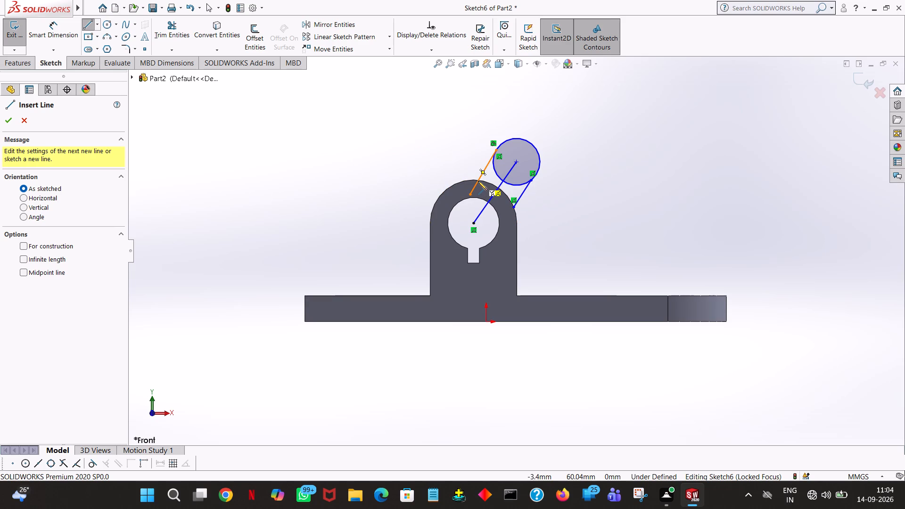
left_click(478, 181)
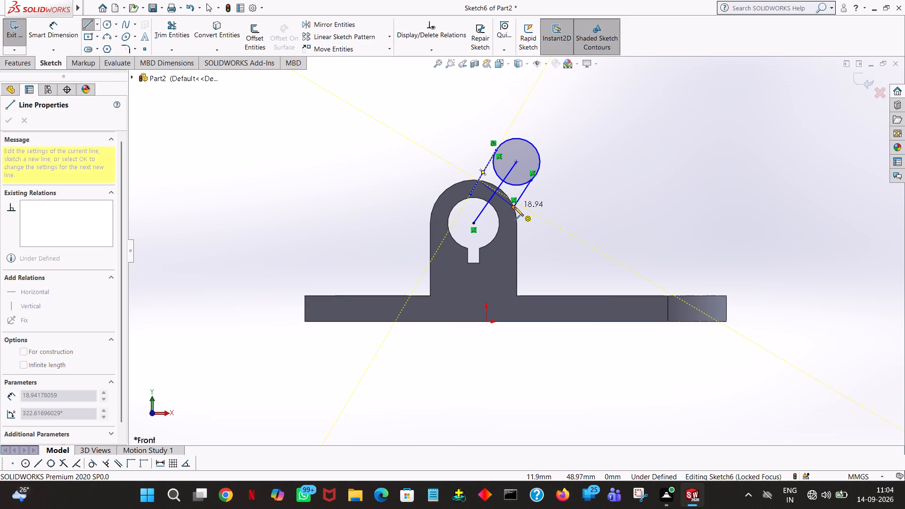
left_click(512, 207)
right_click(512, 207)
left_click(529, 214)
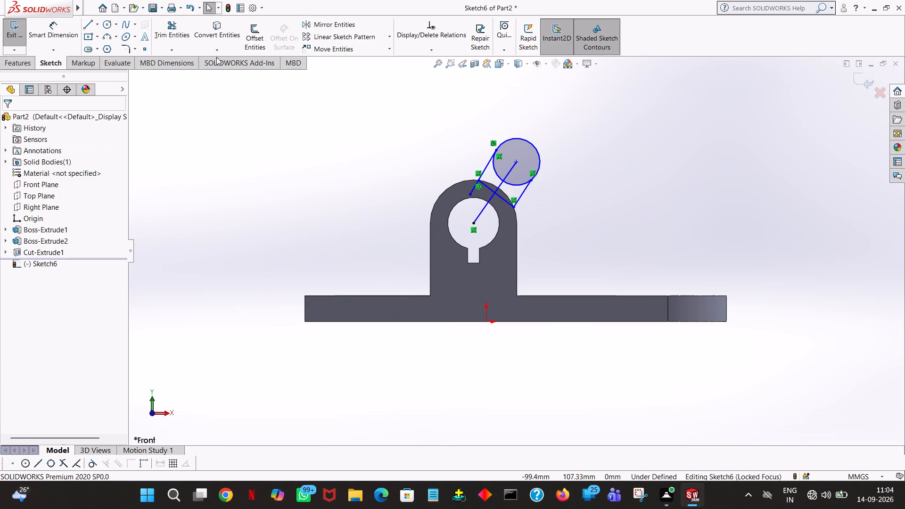
Trim the longer side line's overhang, the sloping centre line and the circle's inner arcs, leaving a closed round-ended arm profile.
left_click(164, 28)
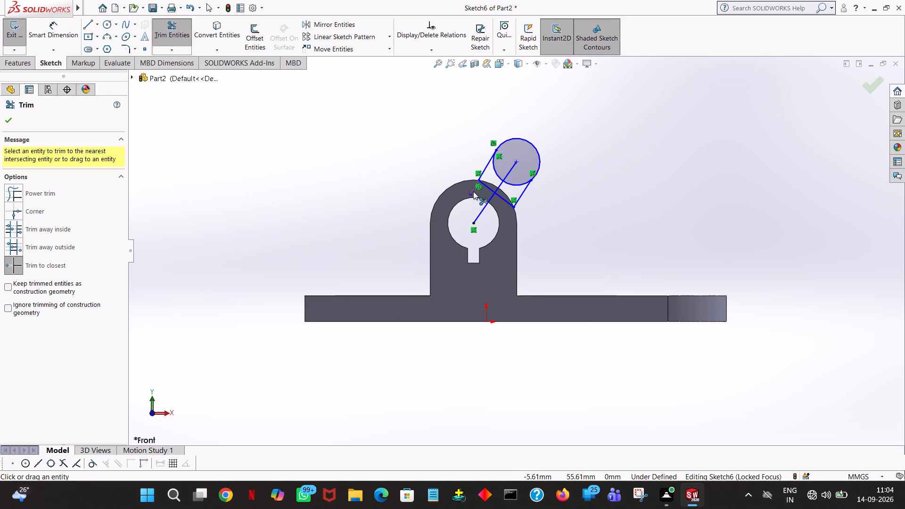
left_click(473, 190)
left_click(485, 208)
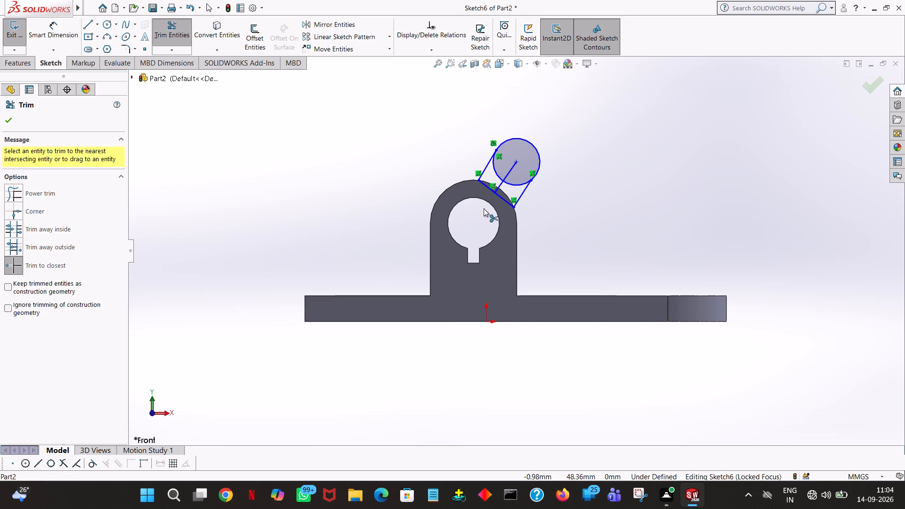
left_click(513, 166)
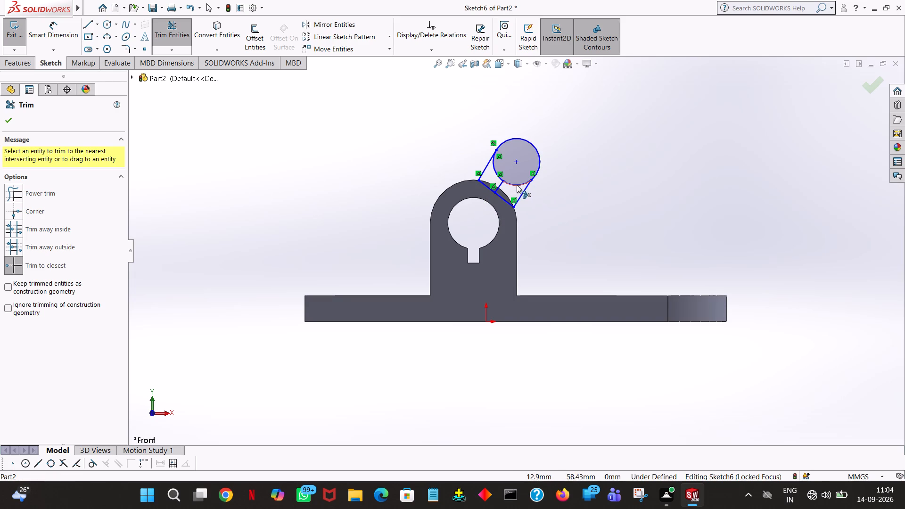
left_click(517, 184)
left_click(498, 186)
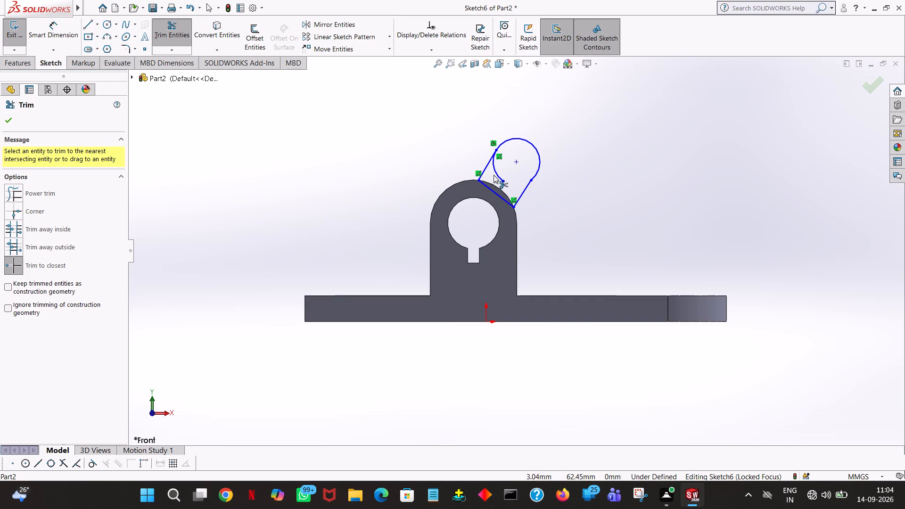
left_click(496, 172)
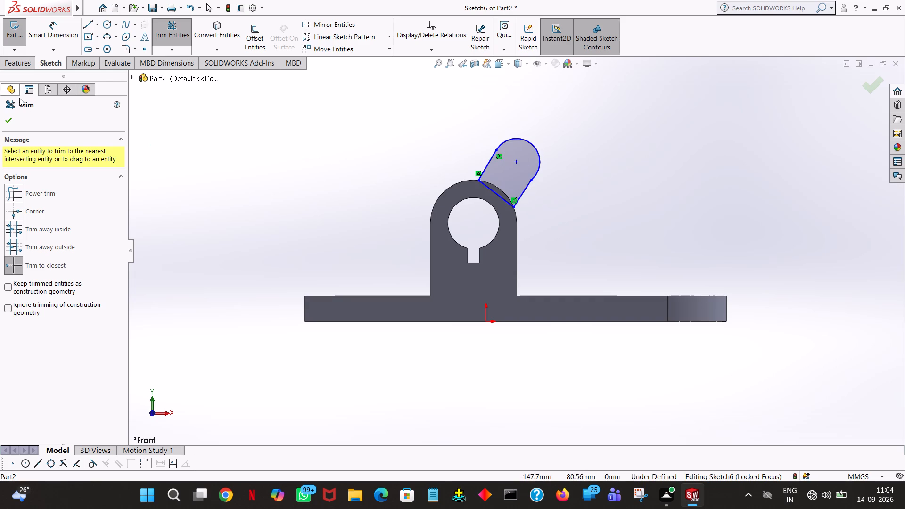
left_click(10, 117)
Start a Boss-Extrude of the closed round-ended arm profile from its sketch plane.
middle_click_drag(625, 212, 606, 217)
middle_click_drag(584, 213, 549, 208)
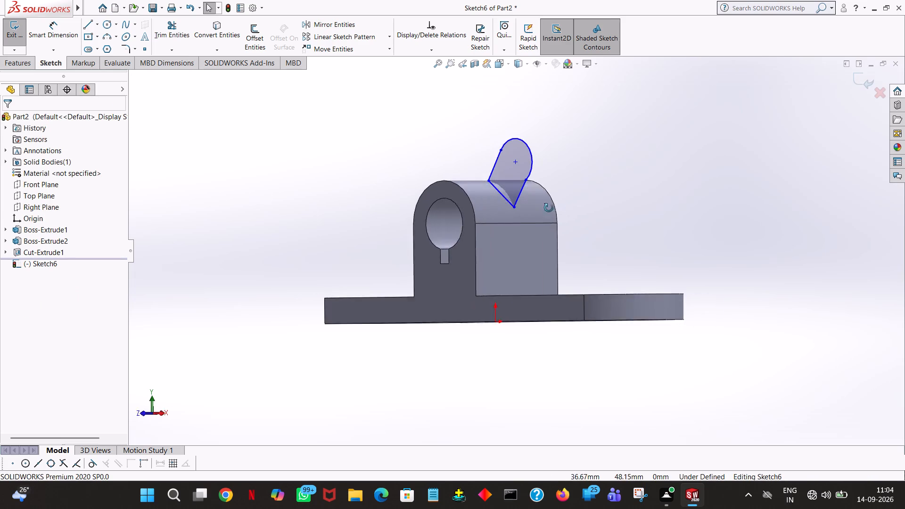
middle_click_drag(549, 208, 579, 265)
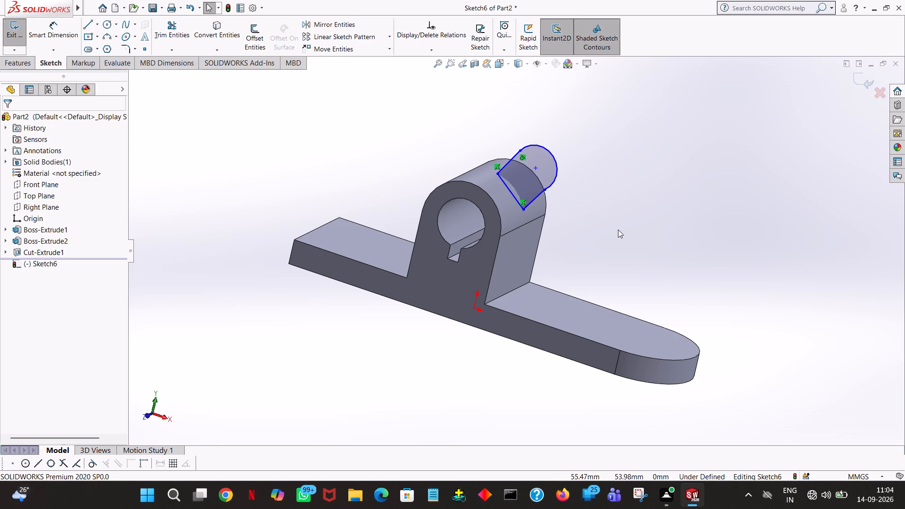
middle_click_drag(647, 213, 664, 181)
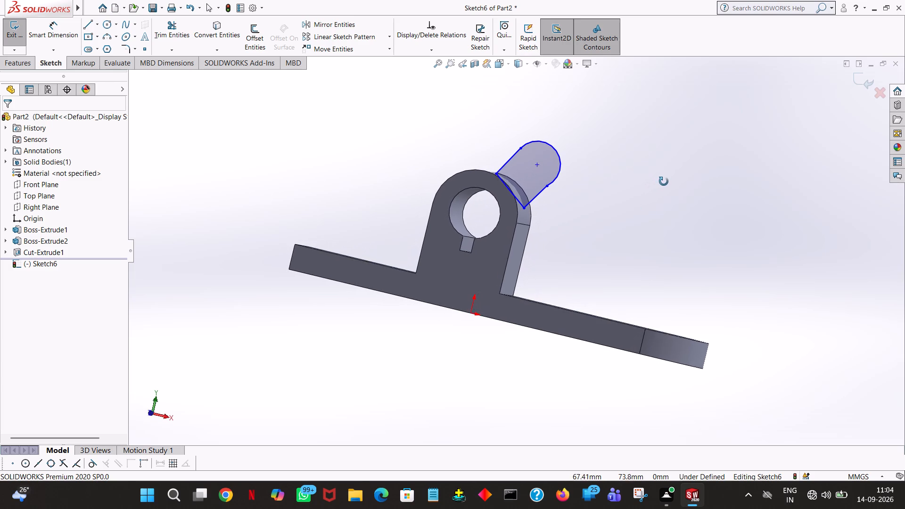
middle_click_drag(664, 181, 670, 184)
left_click(24, 58)
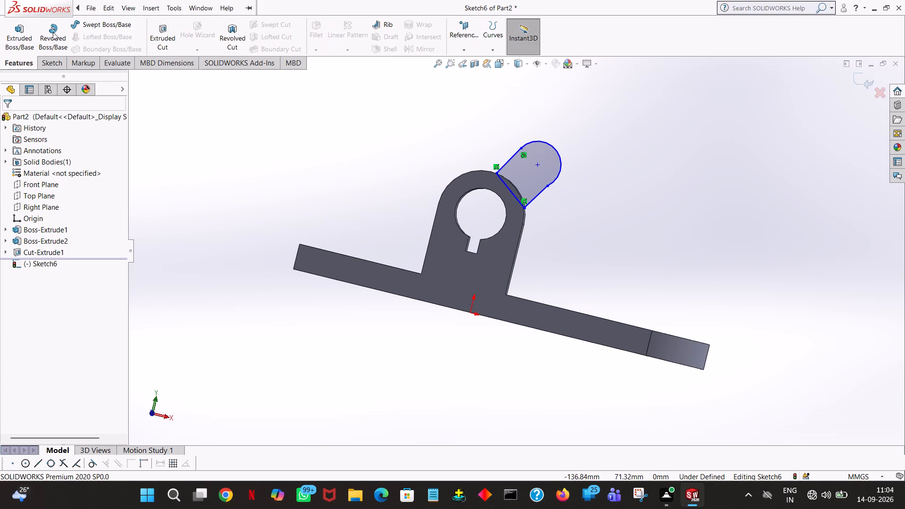
left_click(25, 35)
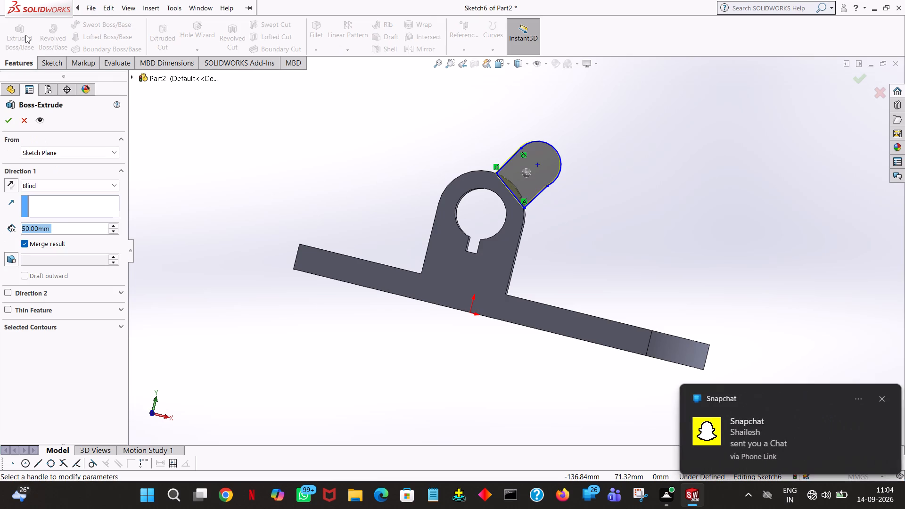
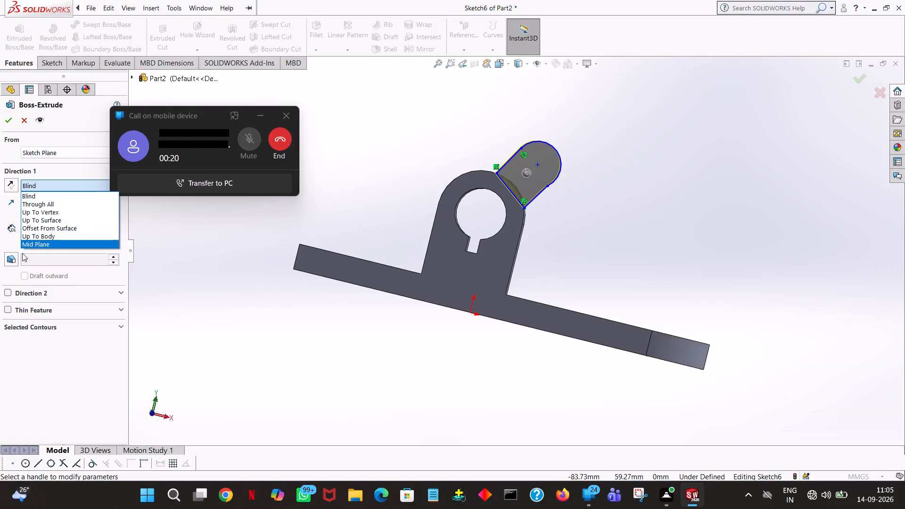
Set the round-ended arm's extrusion to Mid Plane with a depth of 10 mm, and check its preview against the upright.
left_click(26, 245)
middle_click_drag(615, 201, 502, 190)
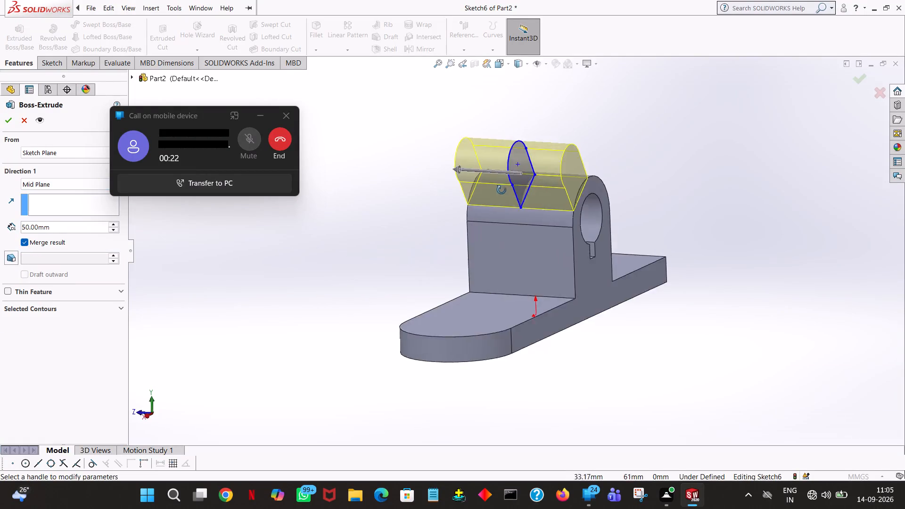
middle_click_drag(502, 190, 548, 196)
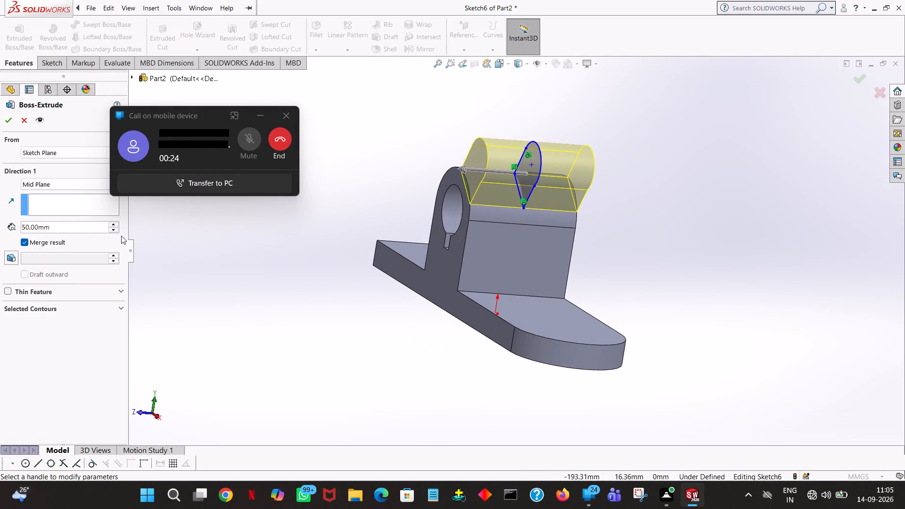
left_click(113, 230)
triple_click(113, 230)
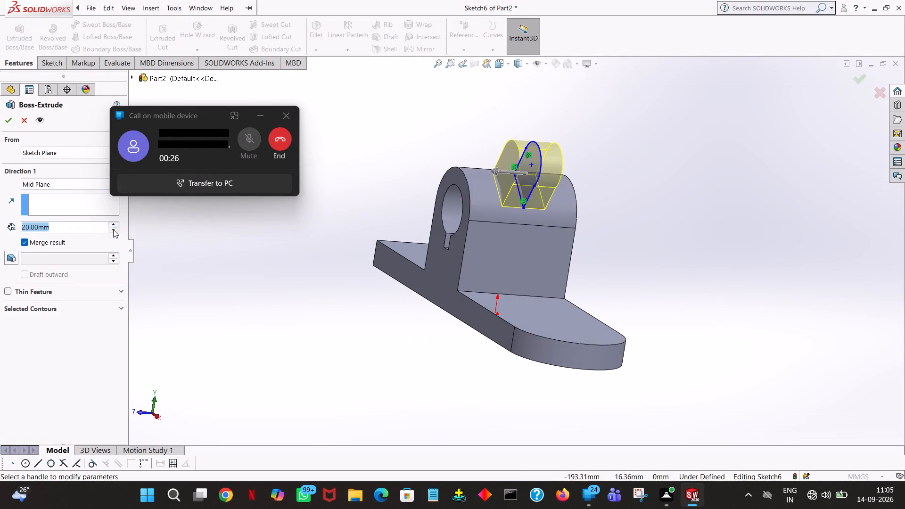
middle_click_drag(304, 308, 304, 309)
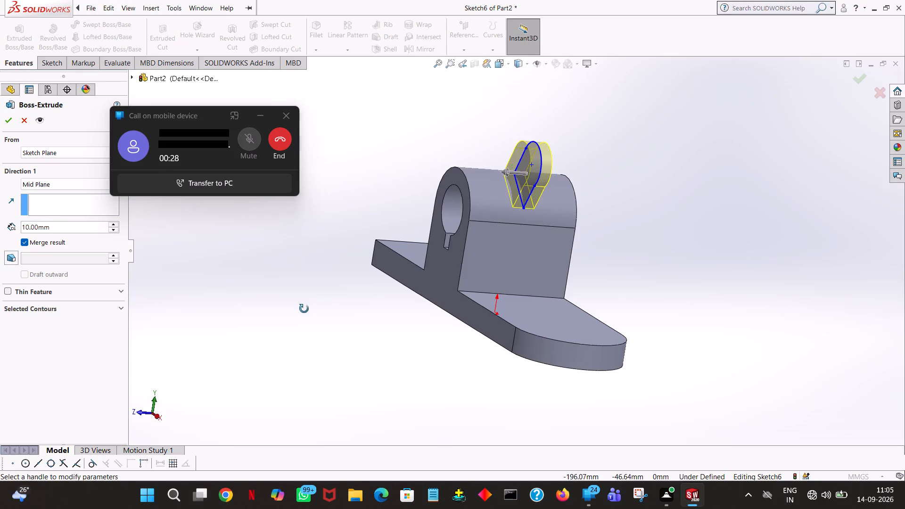
middle_click_drag(304, 309, 904, 0)
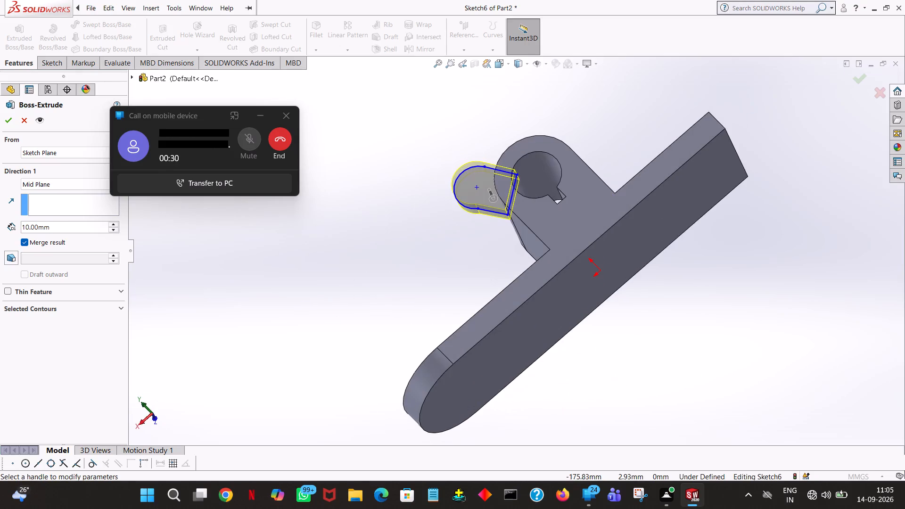
middle_click_drag(904, 0, 800, 184)
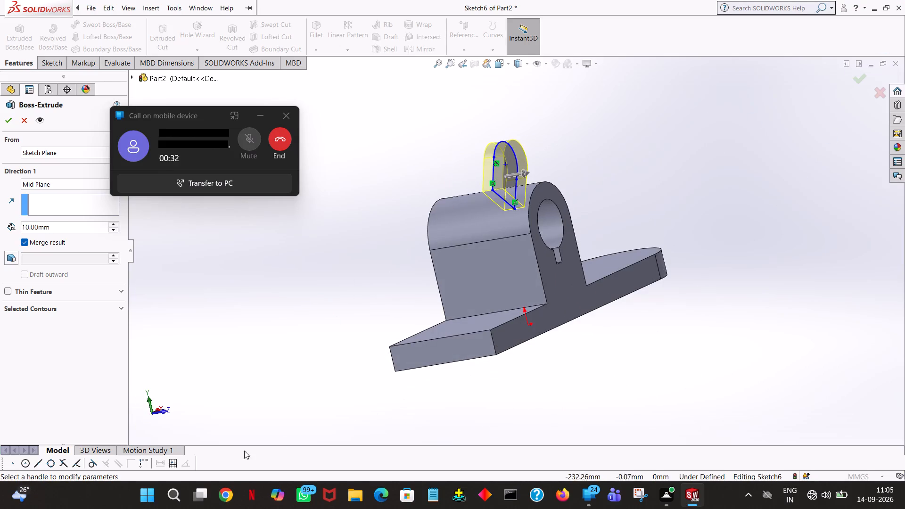
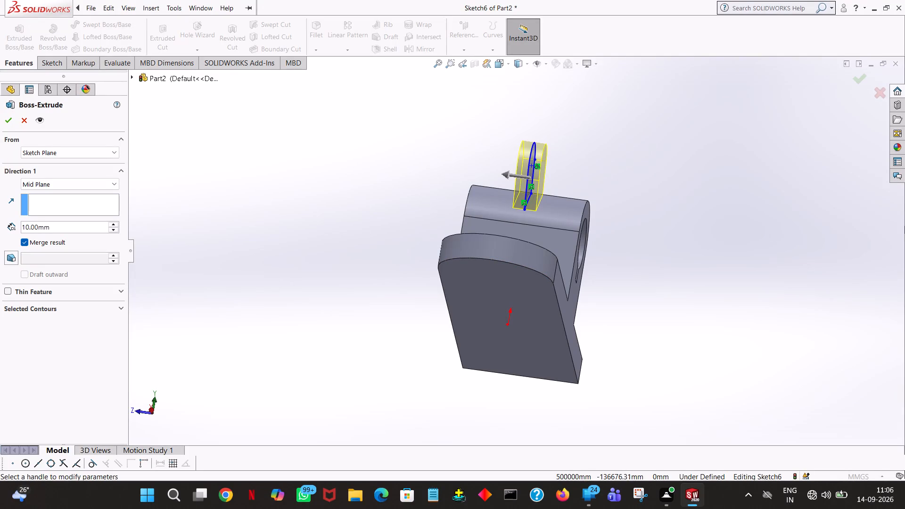
Examine the round-ended arm's mid-plane extrusion preview from several sides, checking how it meets the upright's rounded top.
middle_click_drag(588, 166, 559, 229)
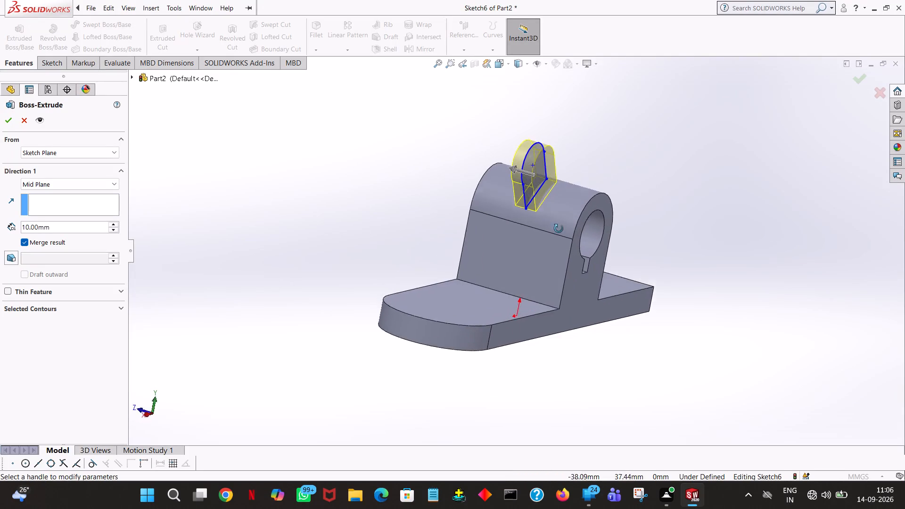
middle_click_drag(559, 229, 445, 366)
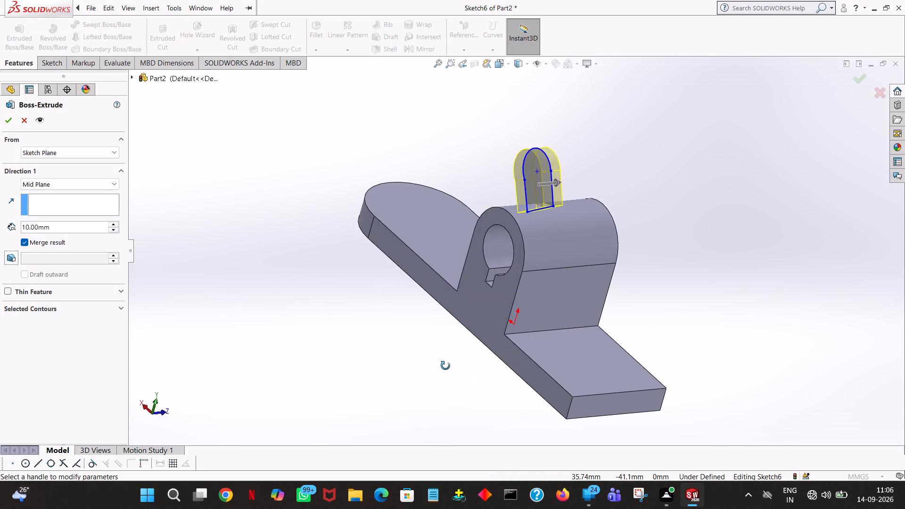
middle_click_drag(445, 366, 501, 306)
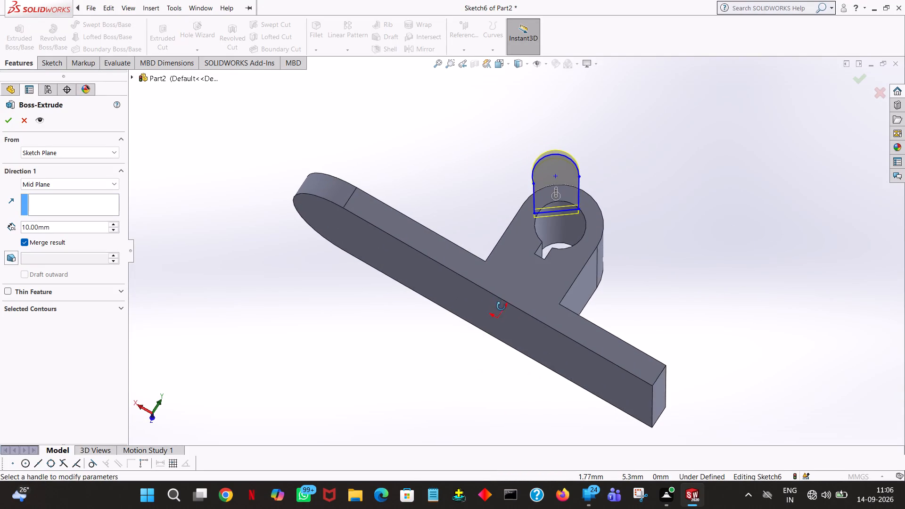
middle_click_drag(501, 306, 503, 361)
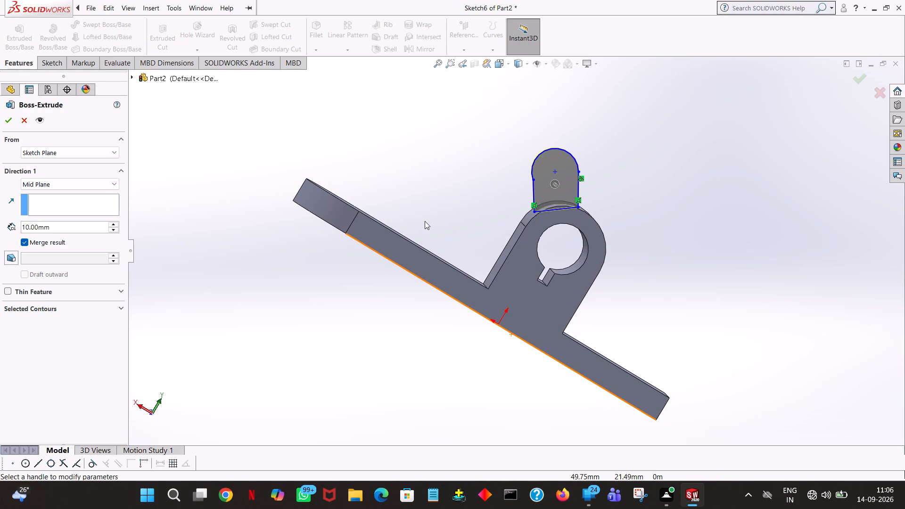
middle_click(513, 177)
middle_click(513, 177)
middle_click_drag(513, 179, 503, 182)
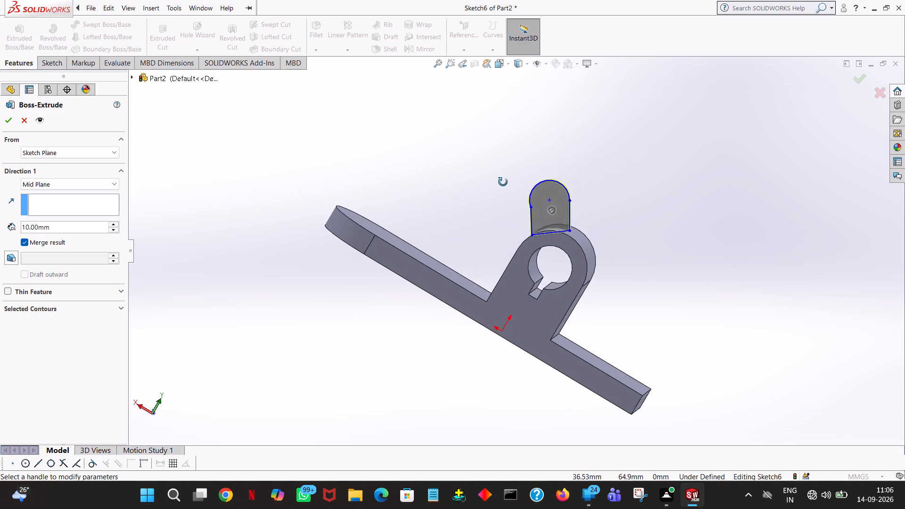
middle_click_drag(503, 182, 338, 75)
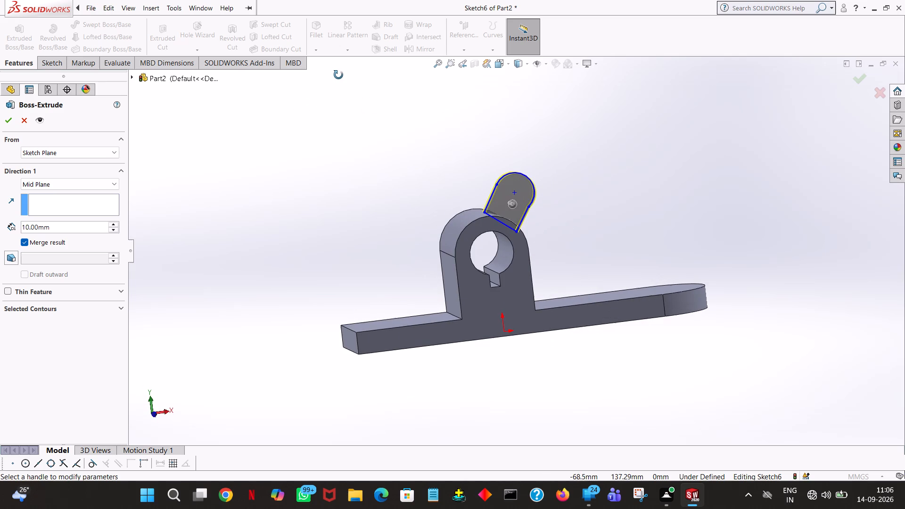
middle_click_drag(338, 75, 339, 75)
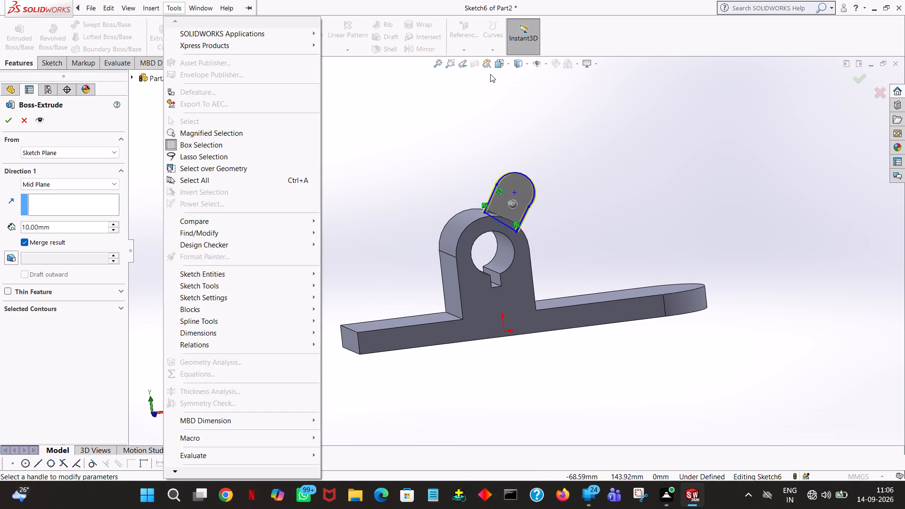
Set the round-ended arm's mid-plane extrusion depth to 12 mm and complete the Boss-Extrude with its result merged.
left_click(461, 134)
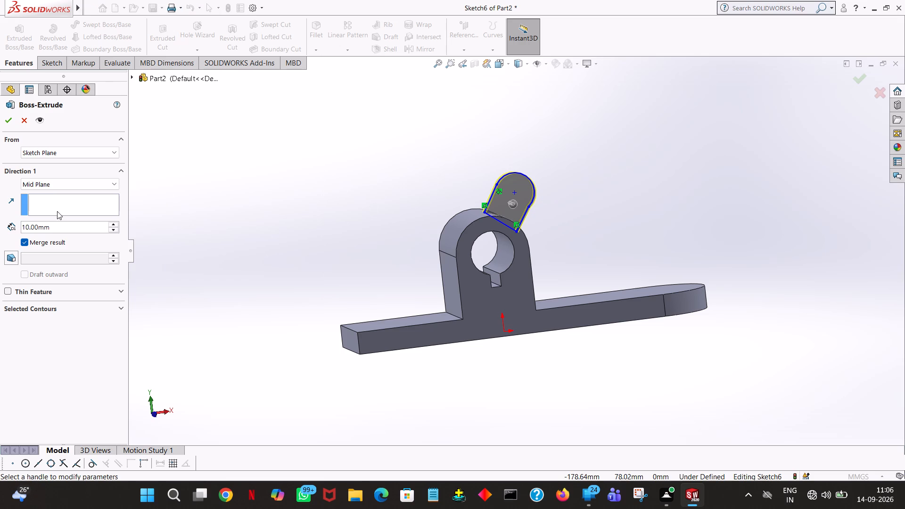
left_click(58, 228)
double_click(58, 229)
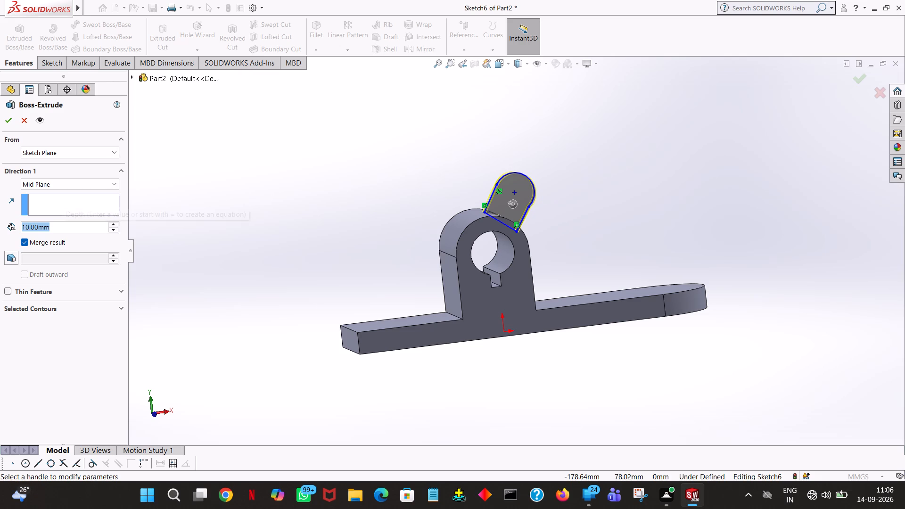
type("12")
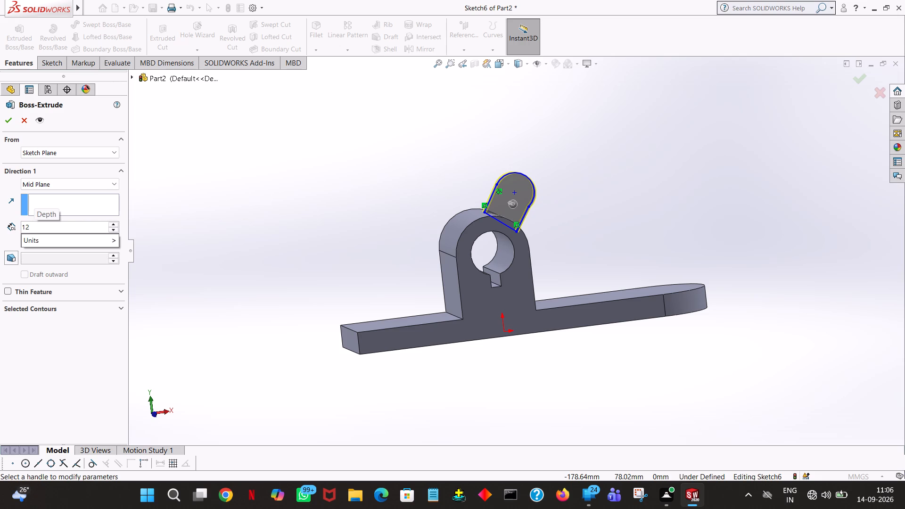
key("Return")
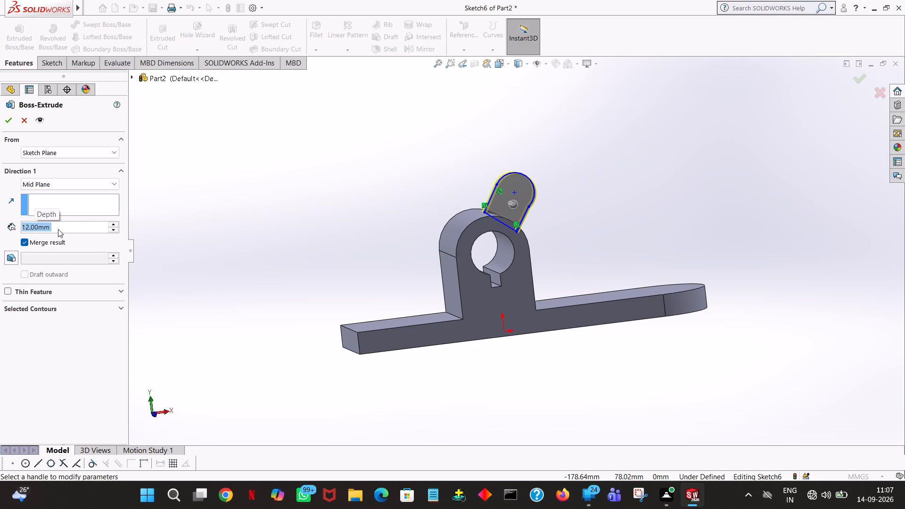
left_click(232, 186)
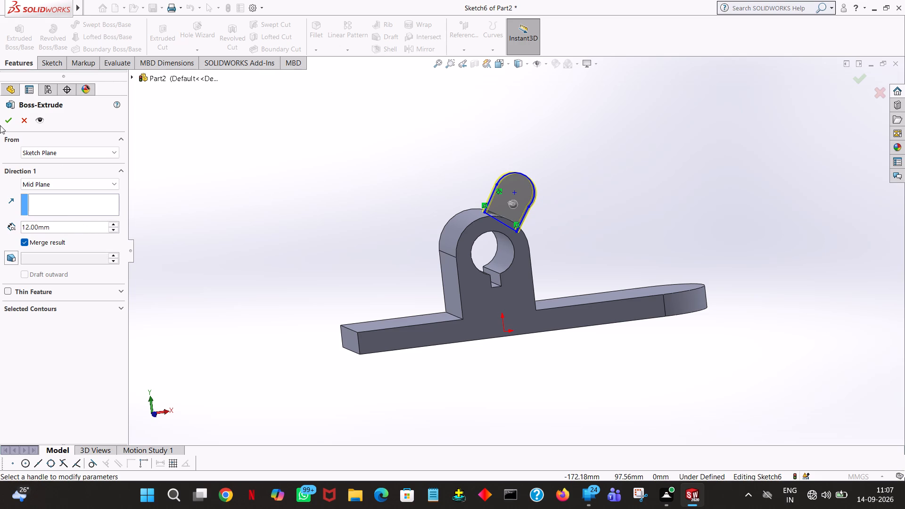
left_click(2, 118)
left_click(647, 176)
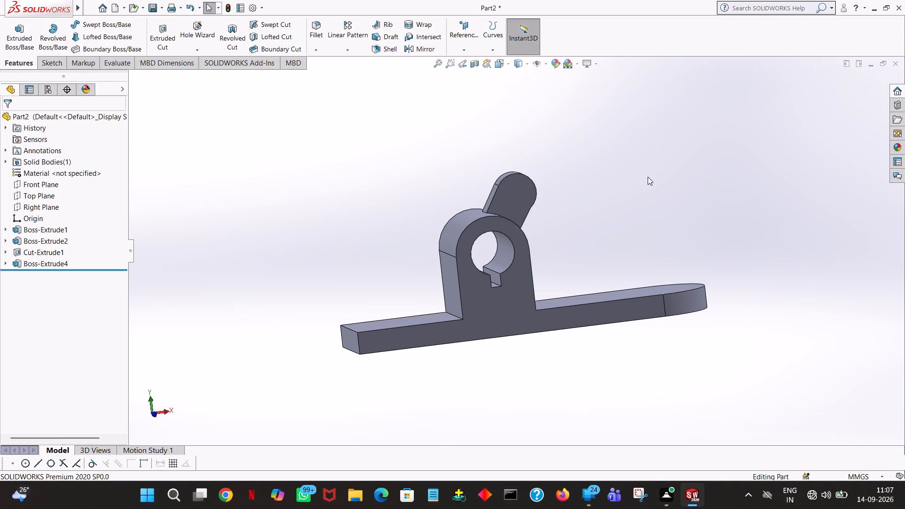
Inspect the bracket from all sides, checking the arm's junction with the upright, the keyed bore and the base; dismiss the unsaved-document reminder.
middle_click_drag(648, 177, 641, 177)
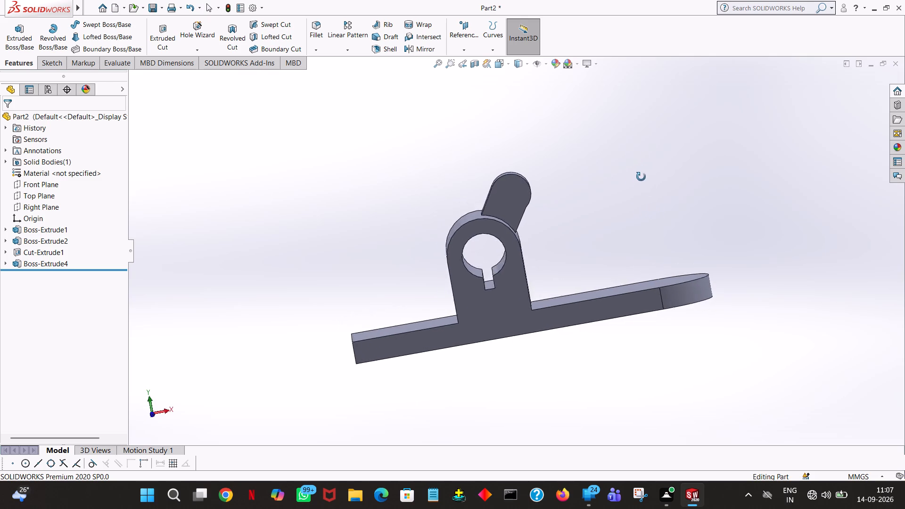
middle_click_drag(641, 177, 587, 169)
middle_click_drag(508, 201, 433, 229)
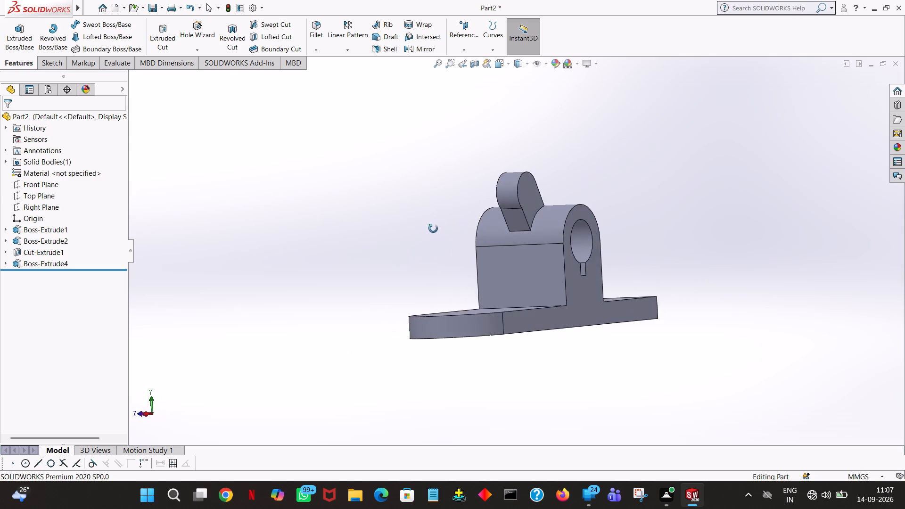
middle_click_drag(433, 229, 191, 244)
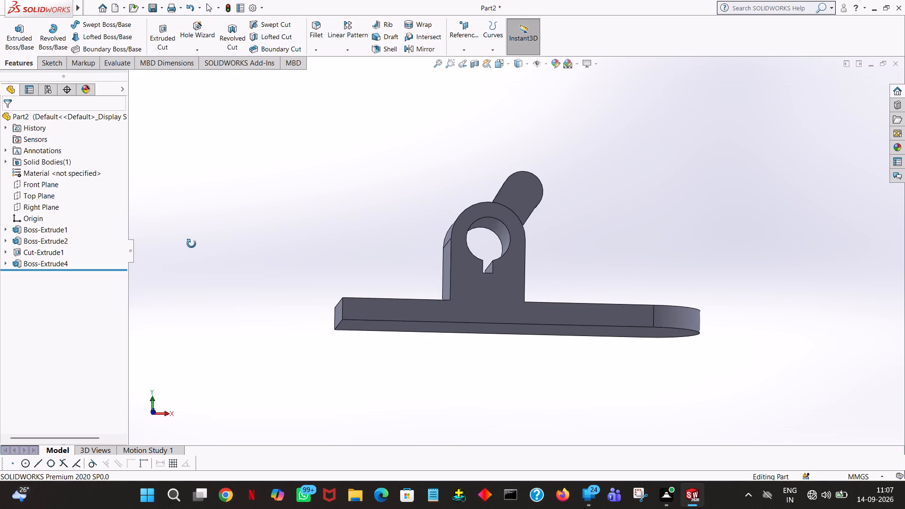
middle_click_drag(191, 244, 180, 271)
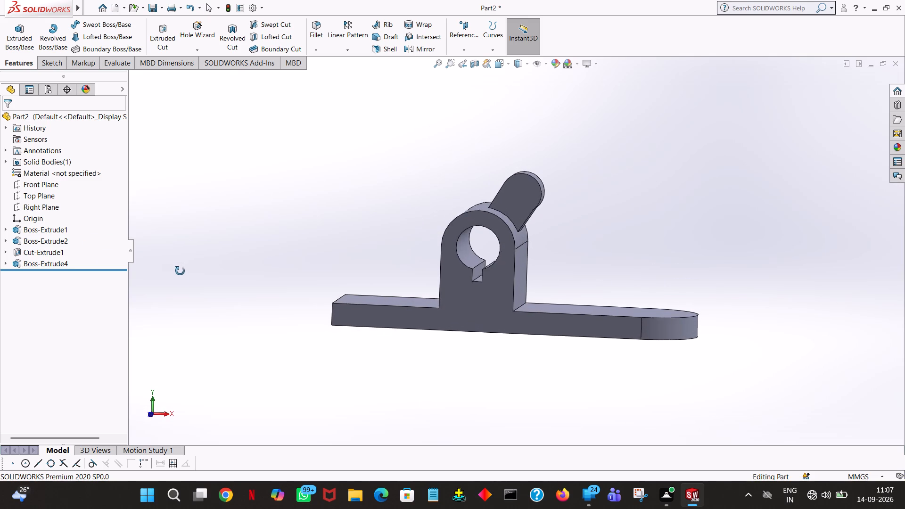
middle_click_drag(180, 271, 208, 508)
middle_click_drag(207, 507, 207, 497)
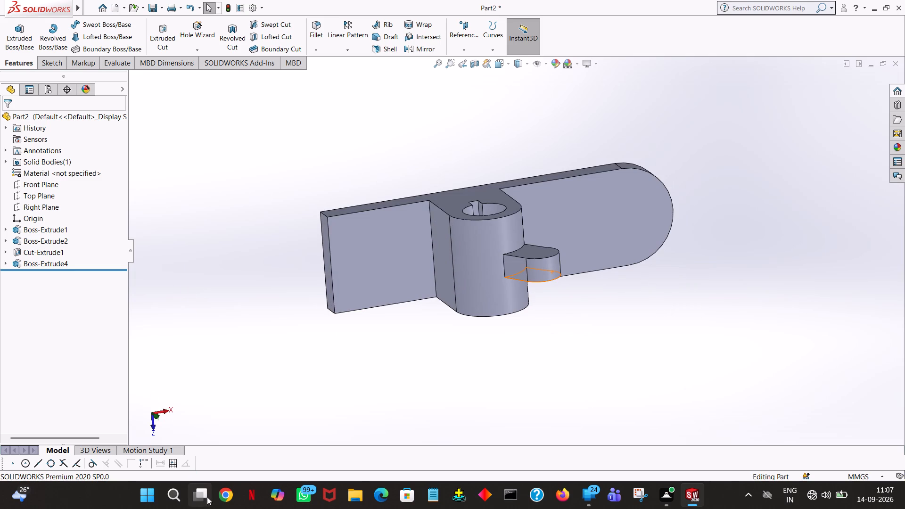
middle_click_drag(207, 497, 271, 280)
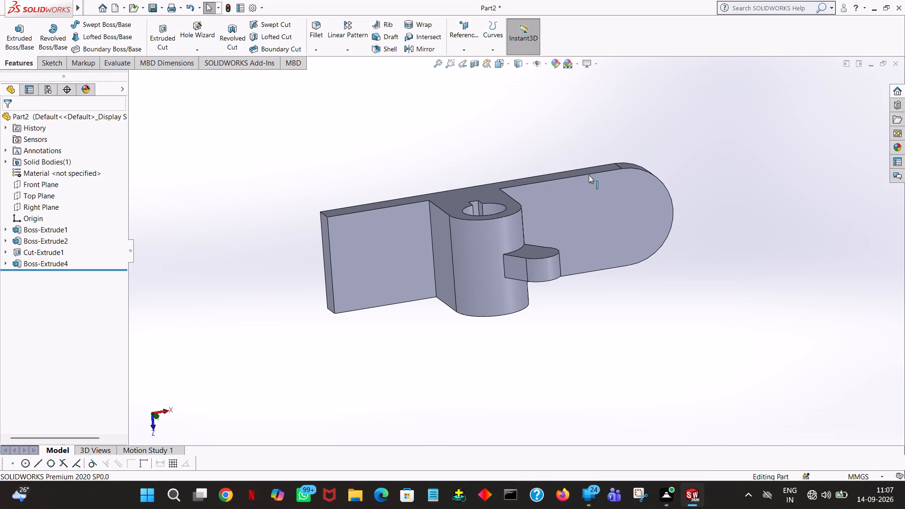
middle_click_drag(517, 183, 497, 387)
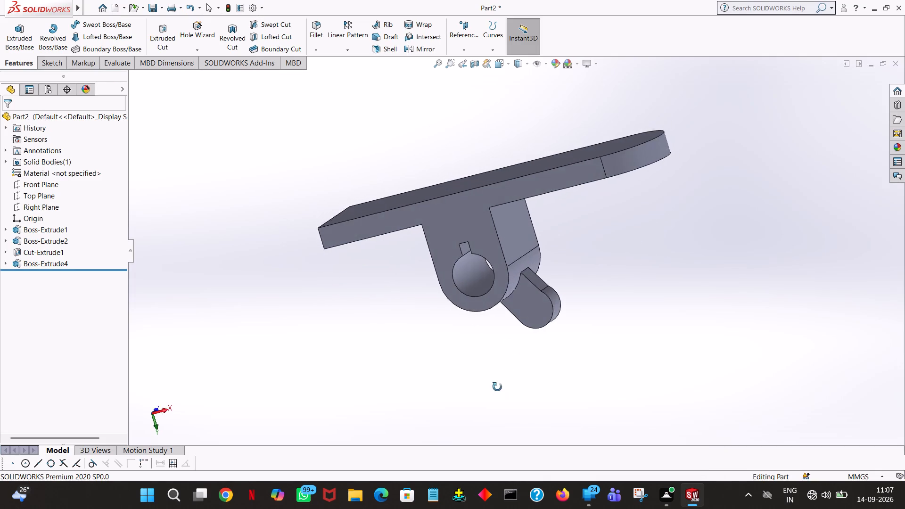
middle_click_drag(497, 387, 662, 98)
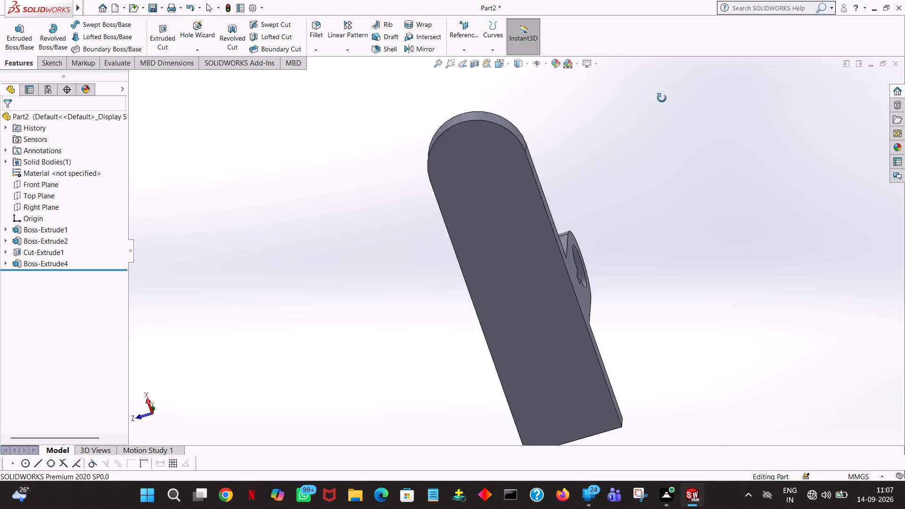
middle_click_drag(662, 98, 836, 300)
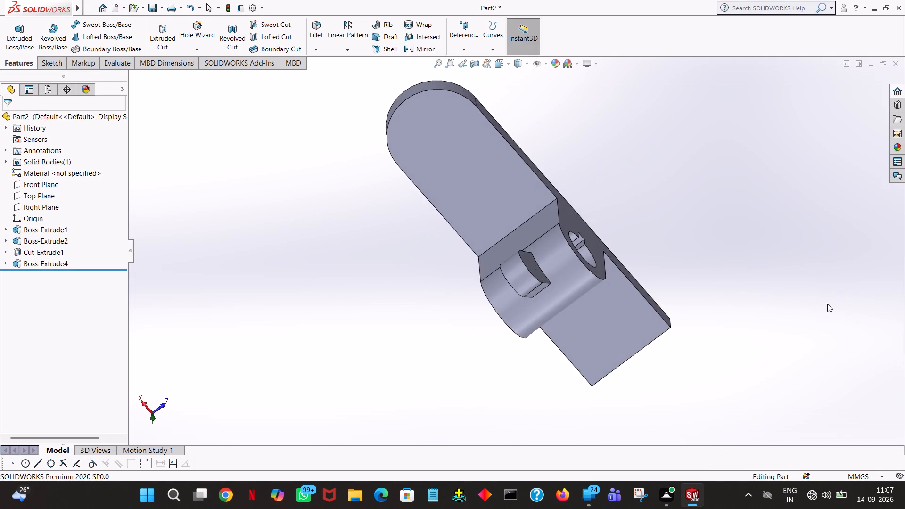
middle_click_drag(825, 305, 566, 368)
middle_click(288, 336)
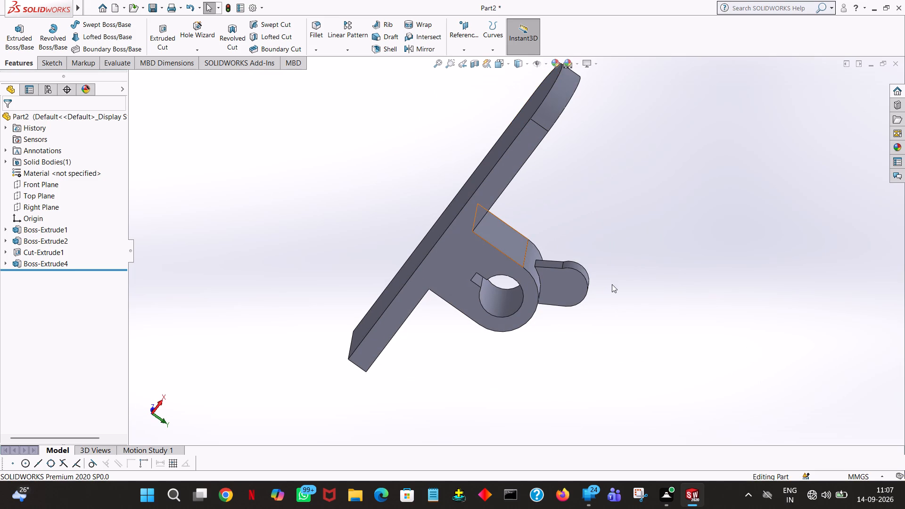
middle_click_drag(612, 285, 458, 180)
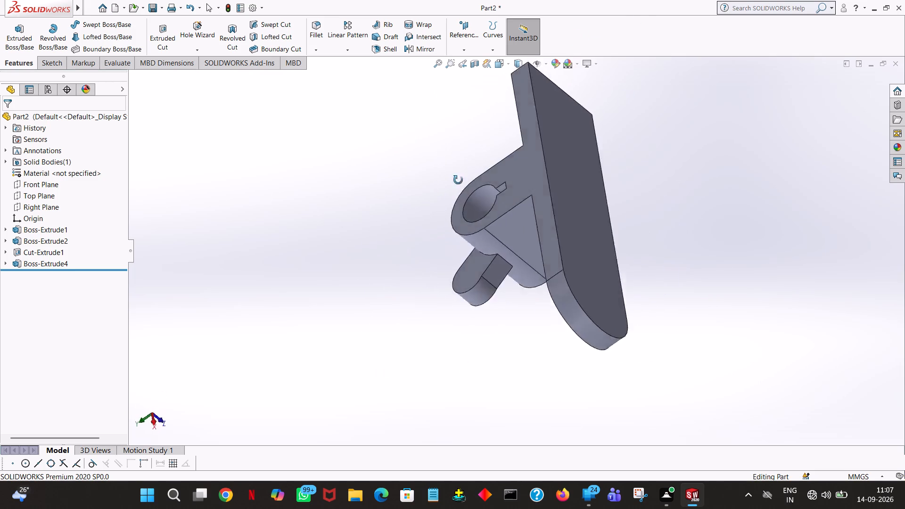
middle_click_drag(458, 180, 54, 350)
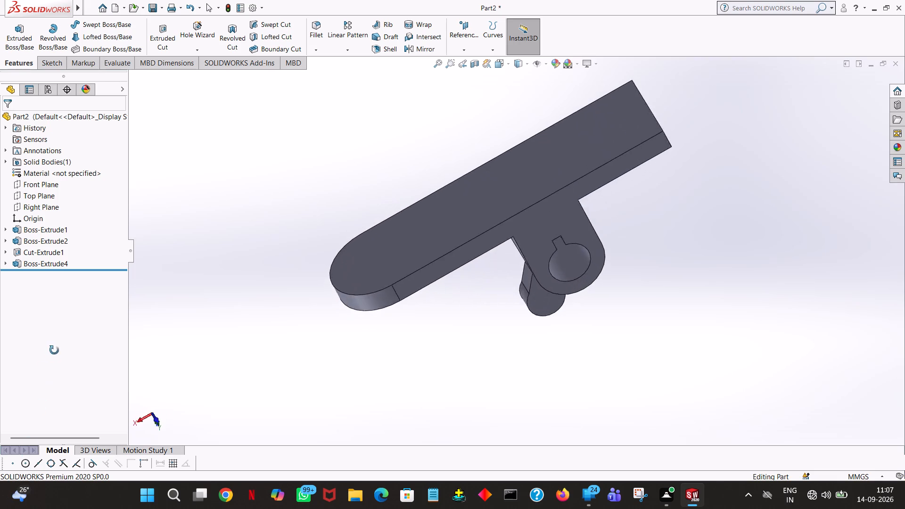
middle_click_drag(54, 350, 460, 200)
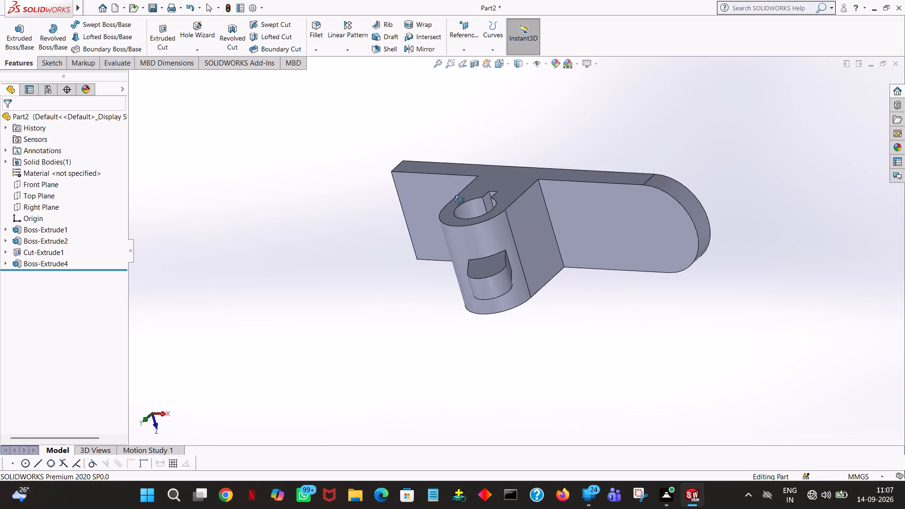
middle_click_drag(460, 200, 452, 271)
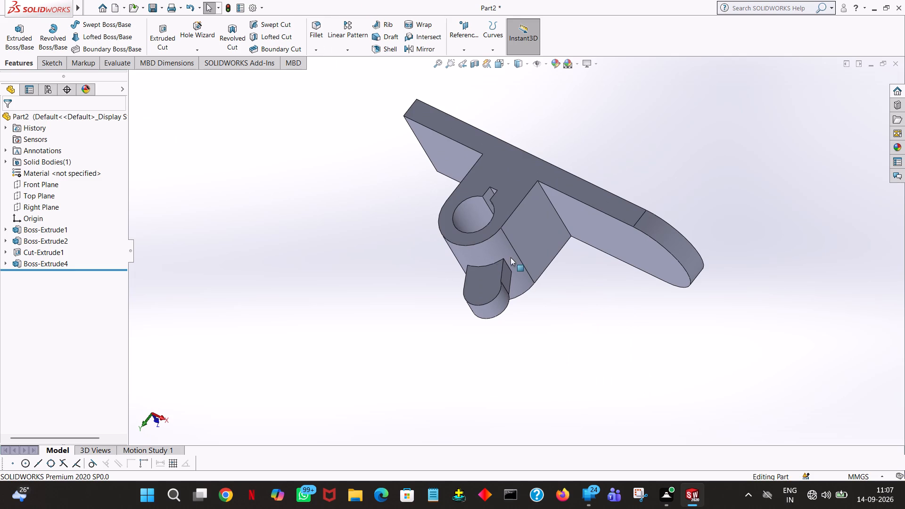
middle_click_drag(726, 145, 721, 175)
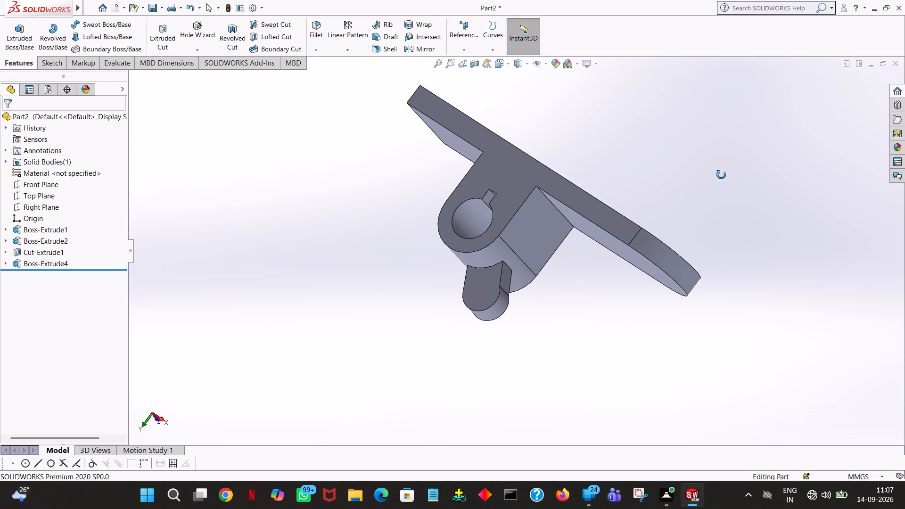
middle_click_drag(721, 175, 334, 232)
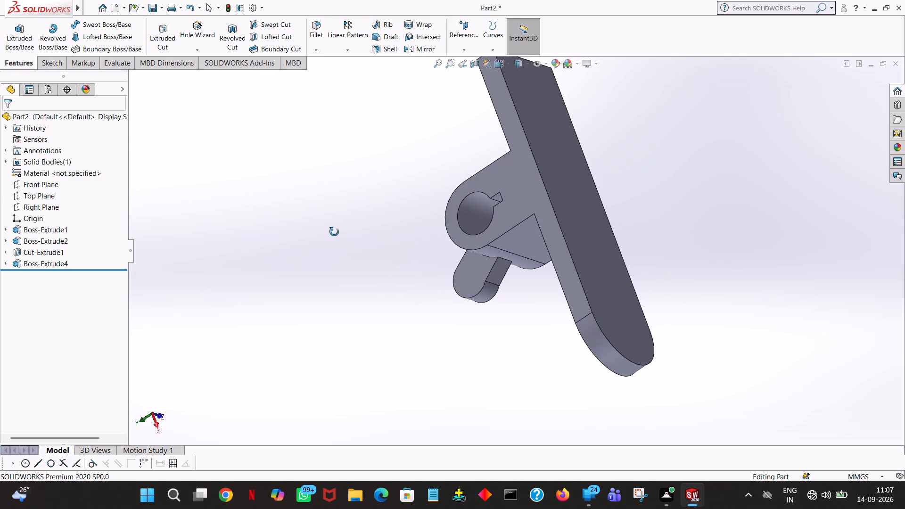
middle_click_drag(334, 232, 376, 388)
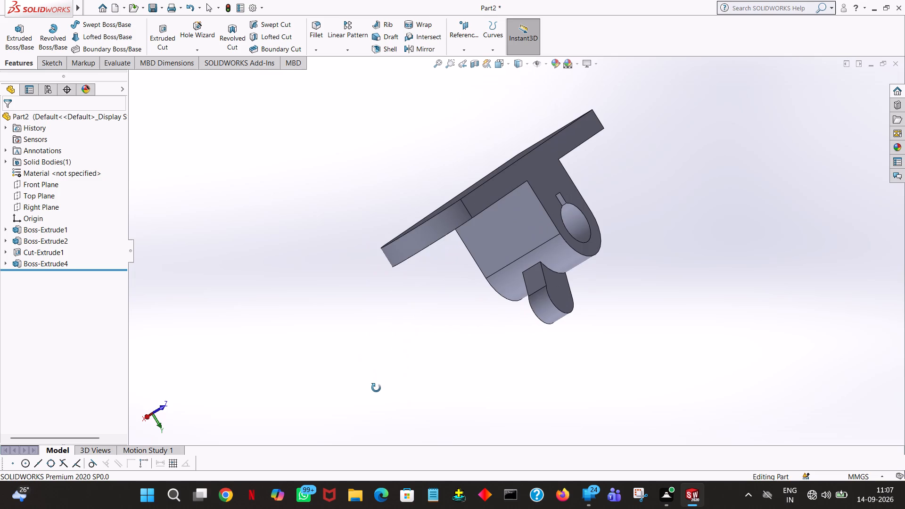
middle_click_drag(376, 388, 626, 438)
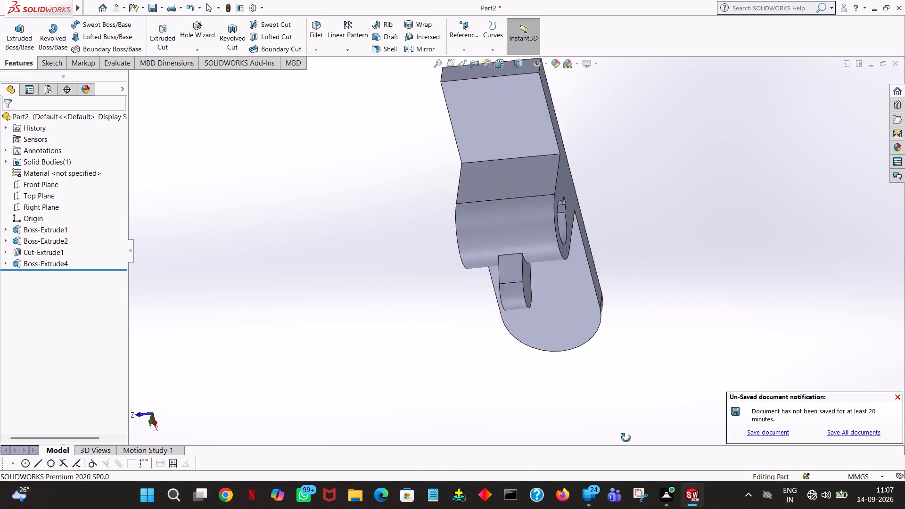
middle_click_drag(626, 438, 904, 413)
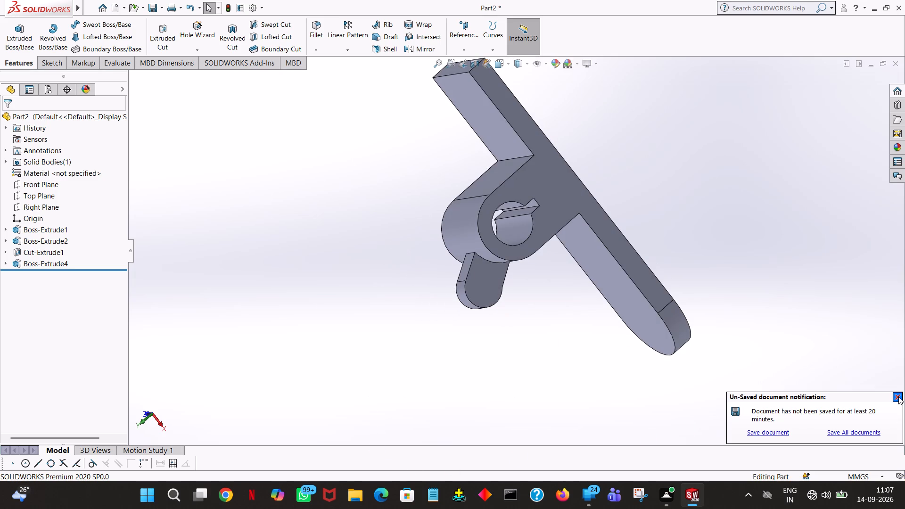
left_click(898, 396)
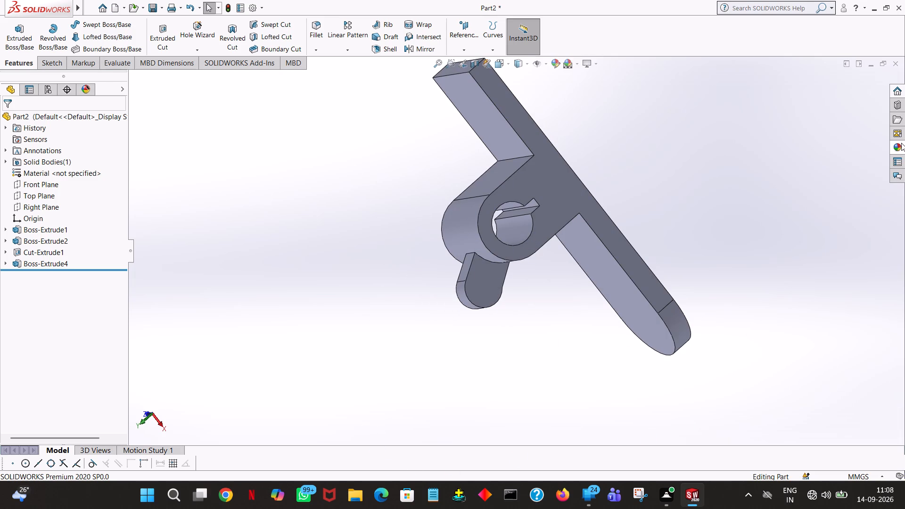
Examine the bracket normal to both faces of the keyed-bore upright, and check the base's underside and the angled arm from several directions.
left_click(507, 65)
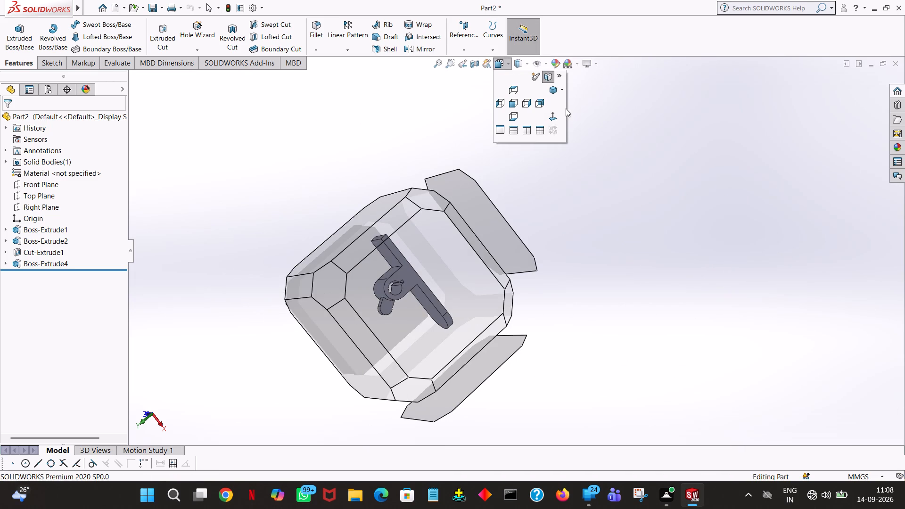
left_click(559, 118)
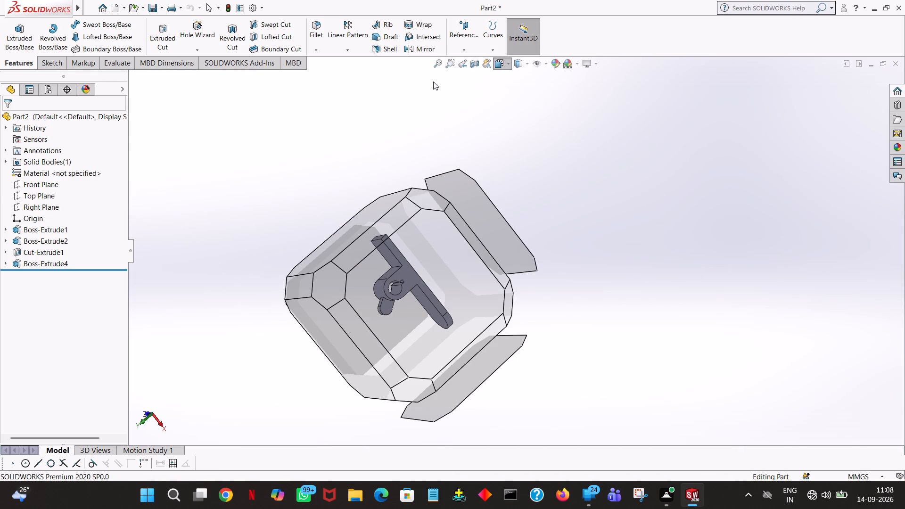
left_click(510, 62)
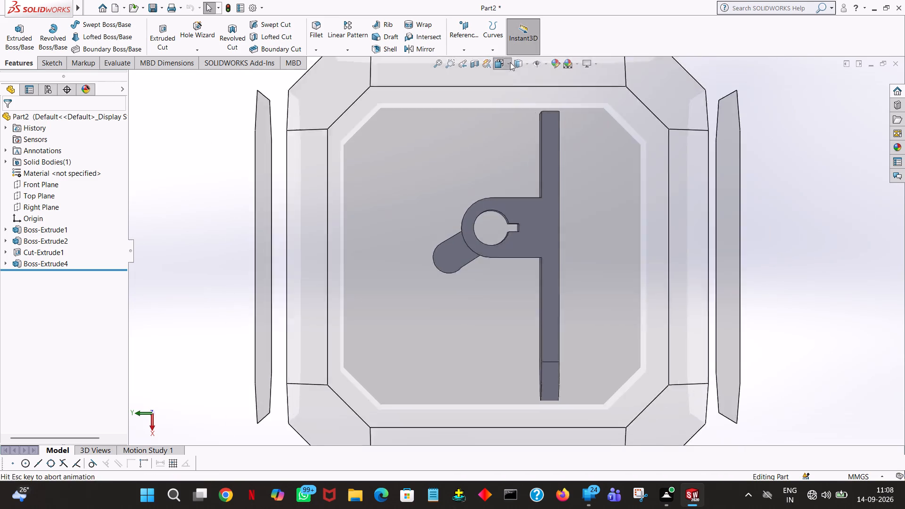
left_click(552, 112)
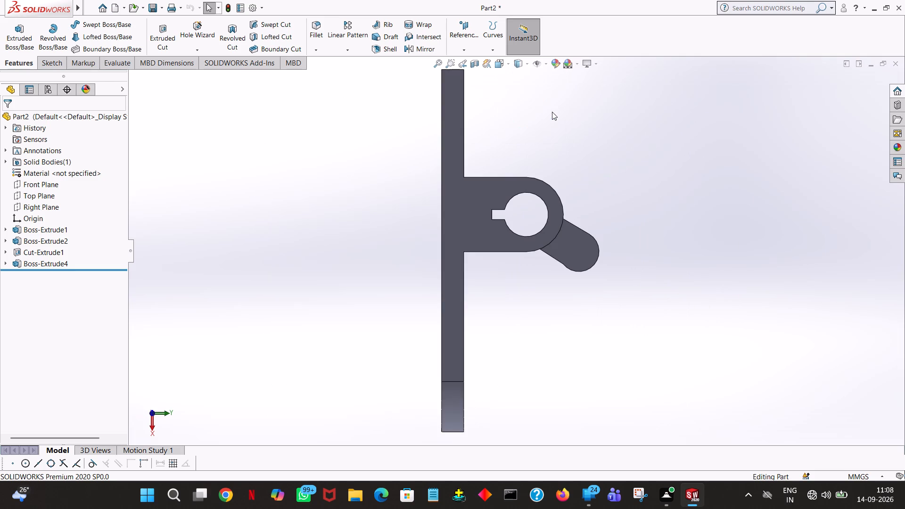
middle_click_drag(641, 158, 146, 130)
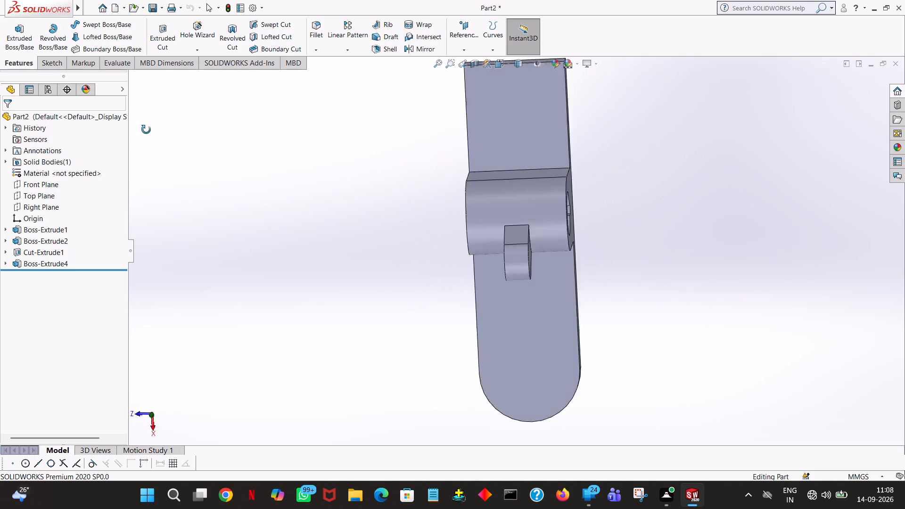
middle_click_drag(146, 130, 9, 207)
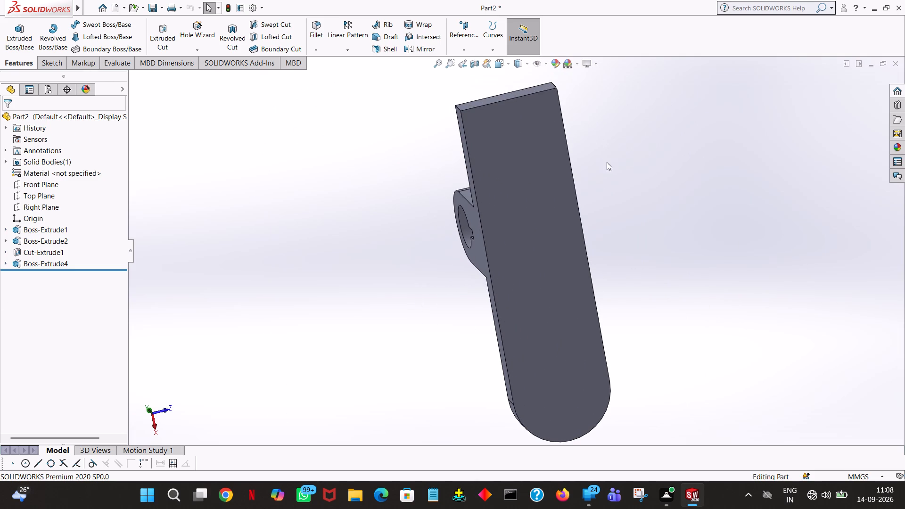
middle_click_drag(607, 162, 722, 61)
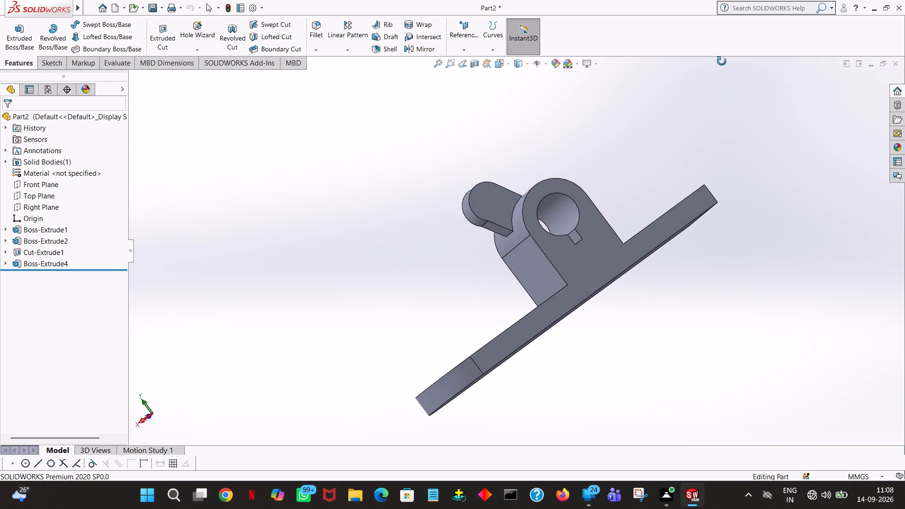
middle_click_drag(722, 61, 740, 37)
middle_click_drag(628, 310, 777, 230)
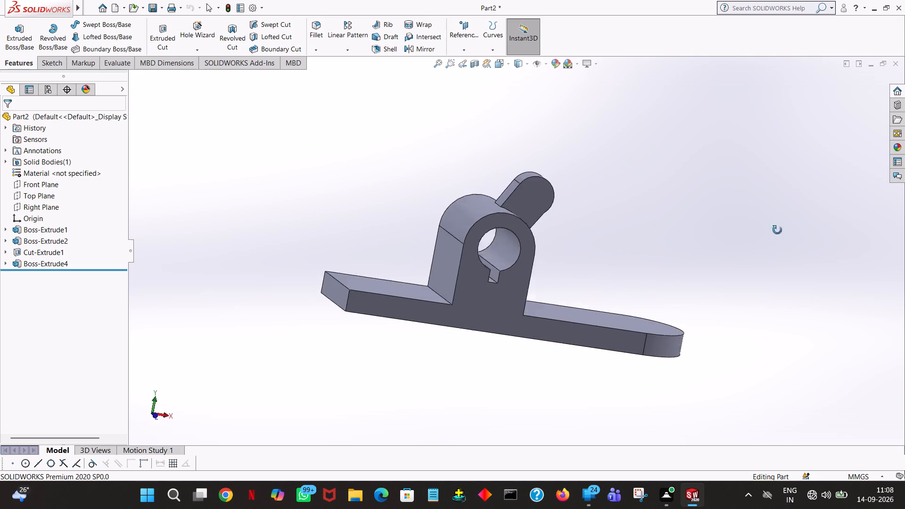
middle_click_drag(777, 230, 763, 198)
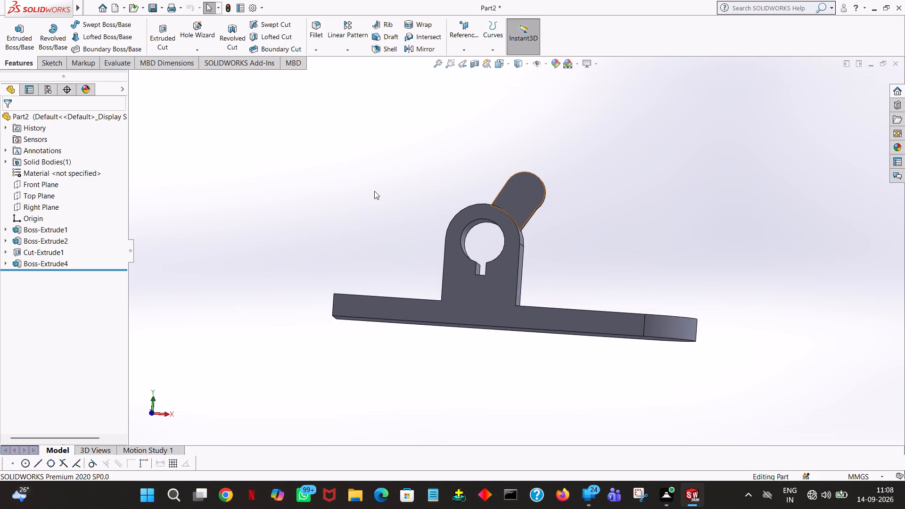
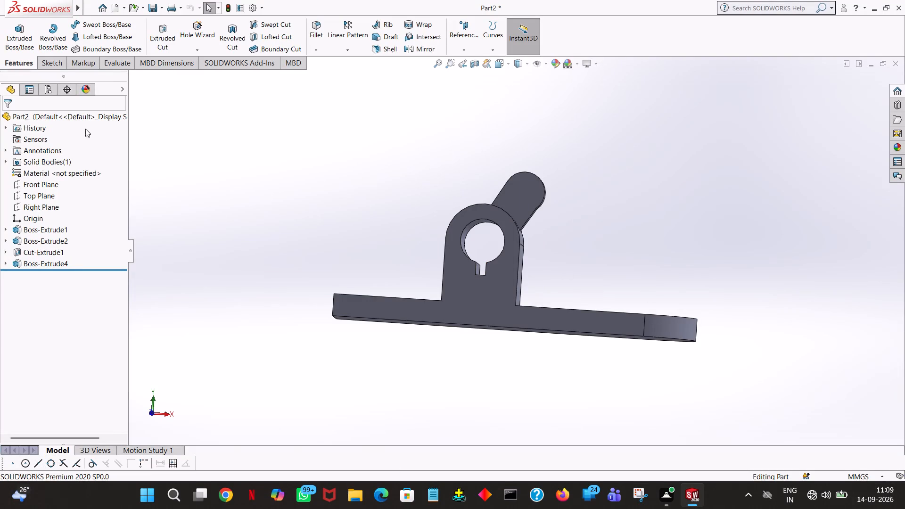
Start an Extruded Cut on the angled arm's flat face and sketch a 4.5 mm radius circle concentric with its rounded end.
left_click(163, 29)
left_click(520, 184)
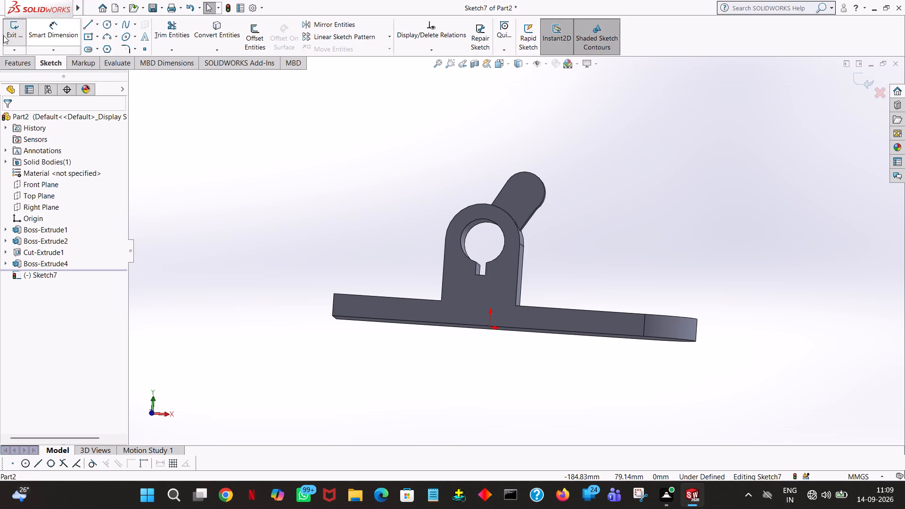
left_click(108, 22)
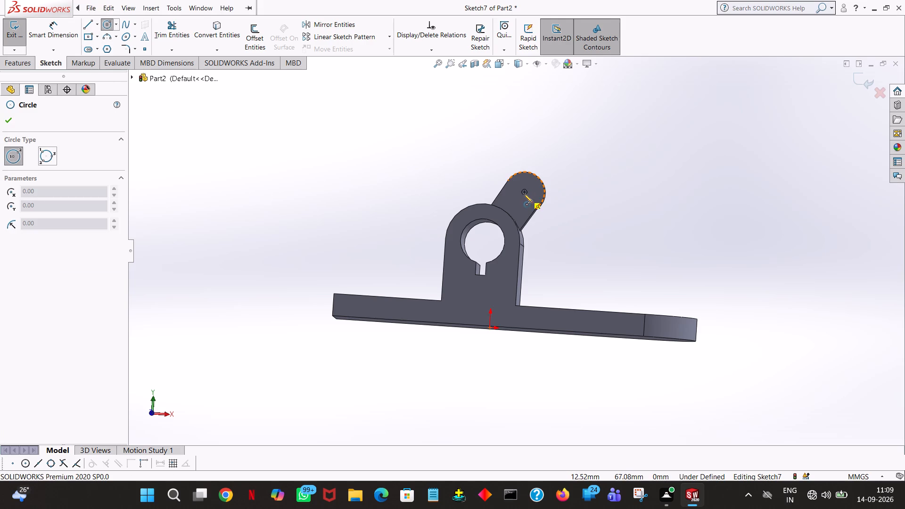
left_click(524, 193)
left_click(530, 188)
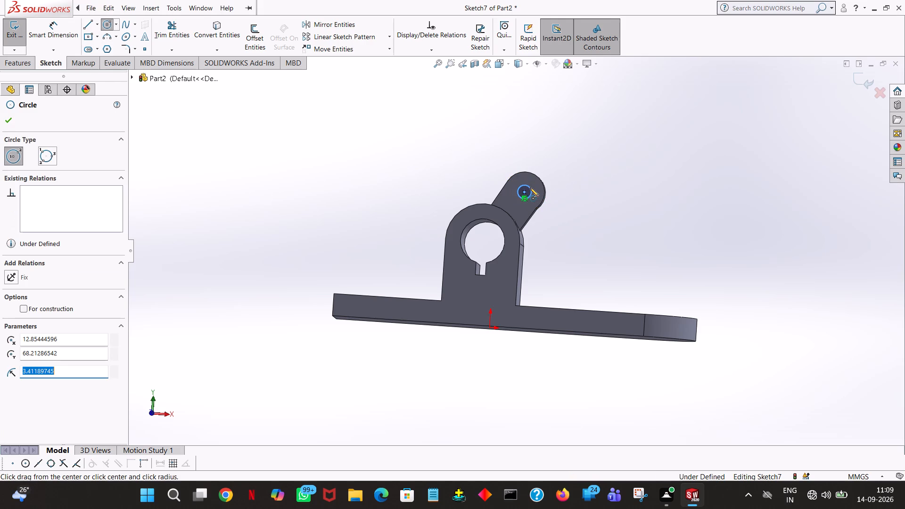
type("9/2")
key("Return")
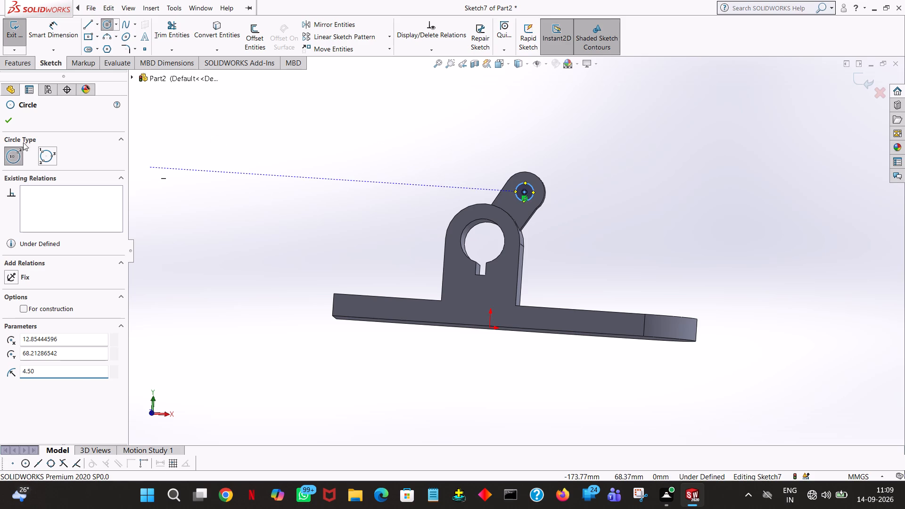
left_click(4, 119)
right_click(636, 190)
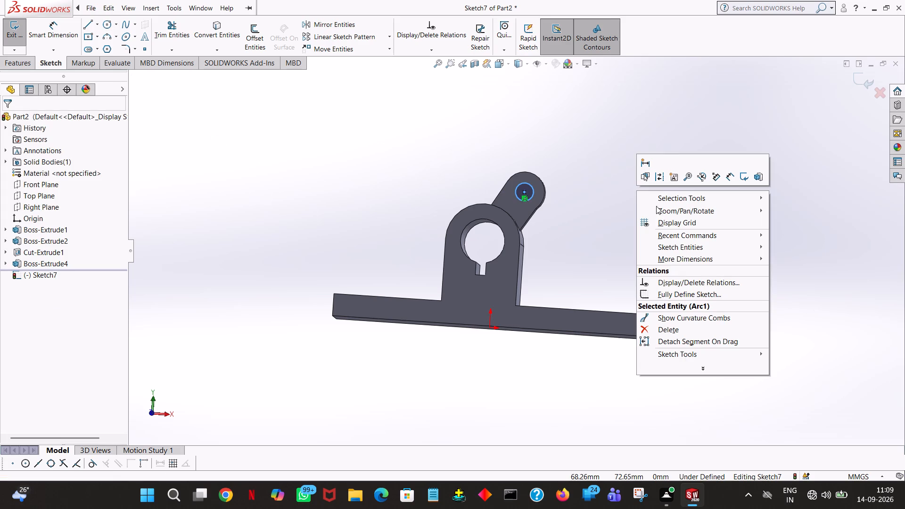
left_click(484, 130)
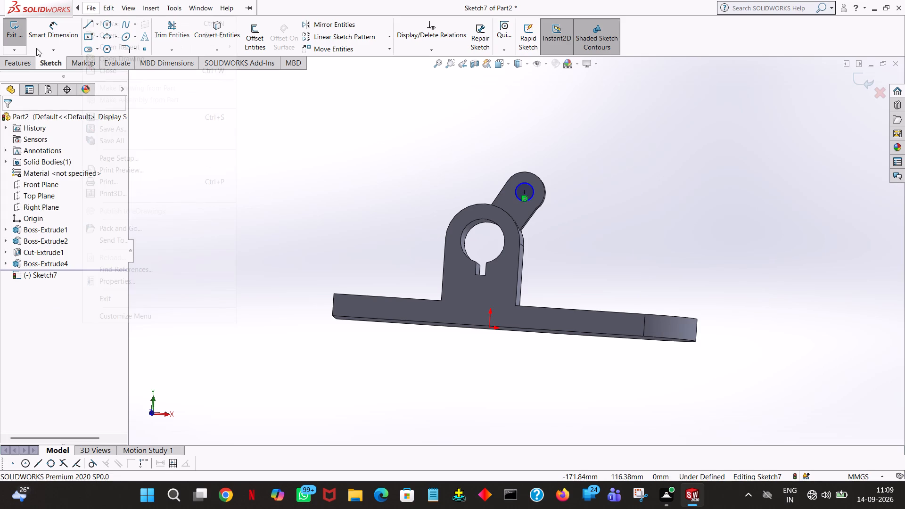
Cut the circle through the angled arm with a blind extruded cut 69 mm deep.
left_click(27, 67)
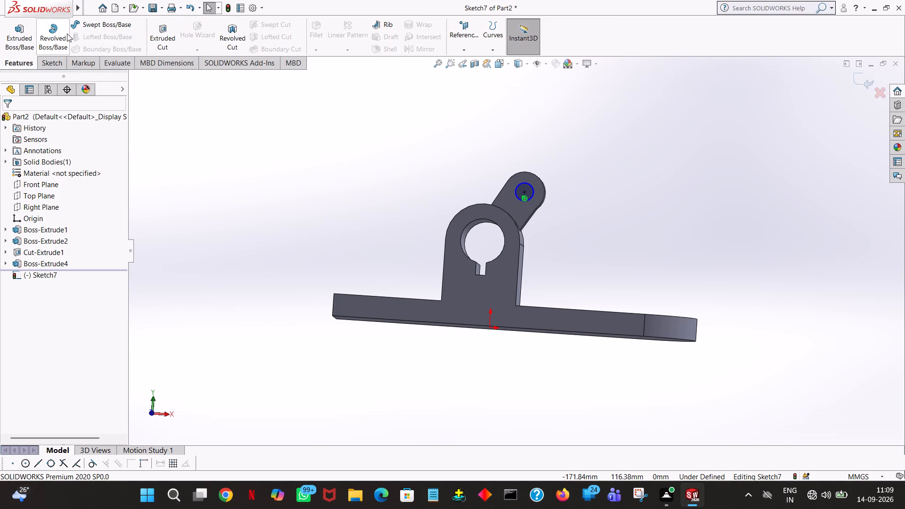
left_click(162, 35)
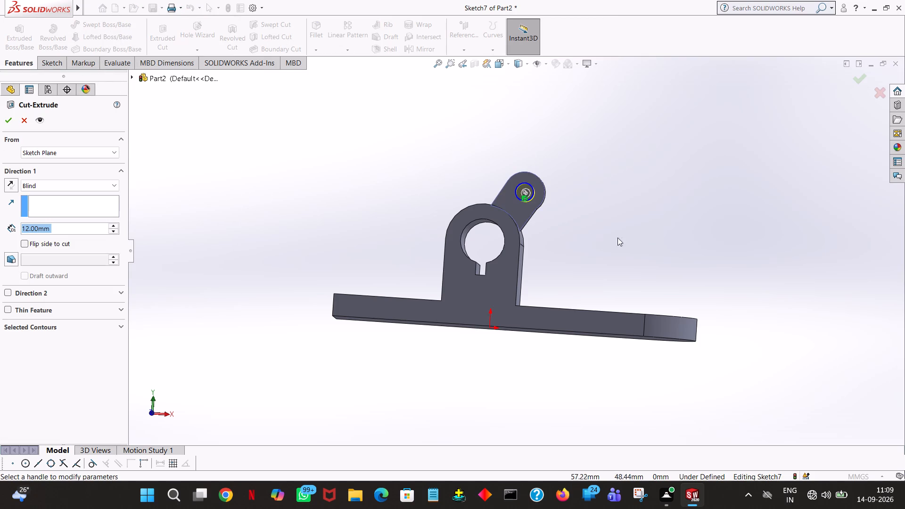
middle_click_drag(702, 230, 607, 238)
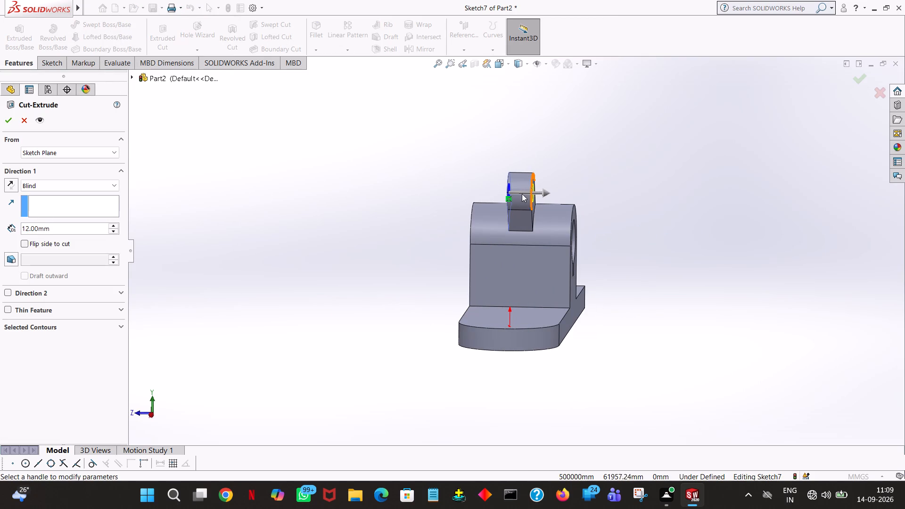
left_click_drag(543, 190, 645, 199)
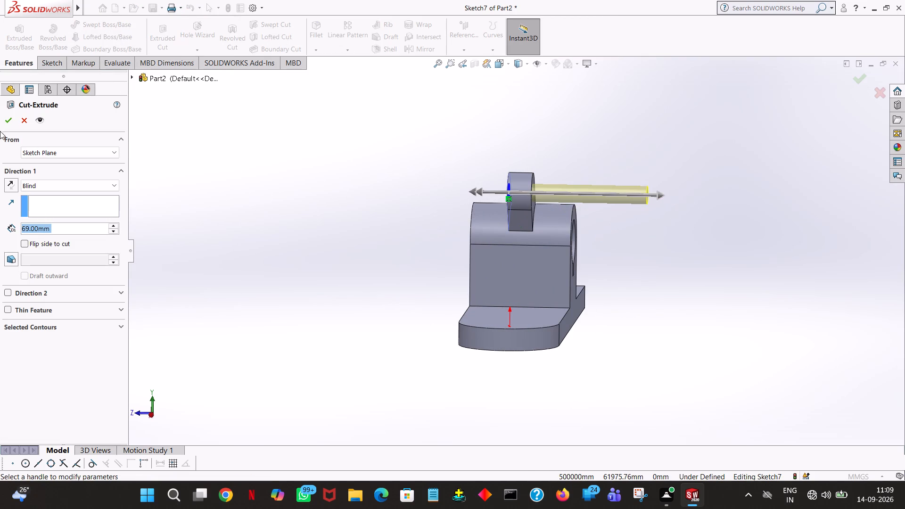
left_click(5, 119)
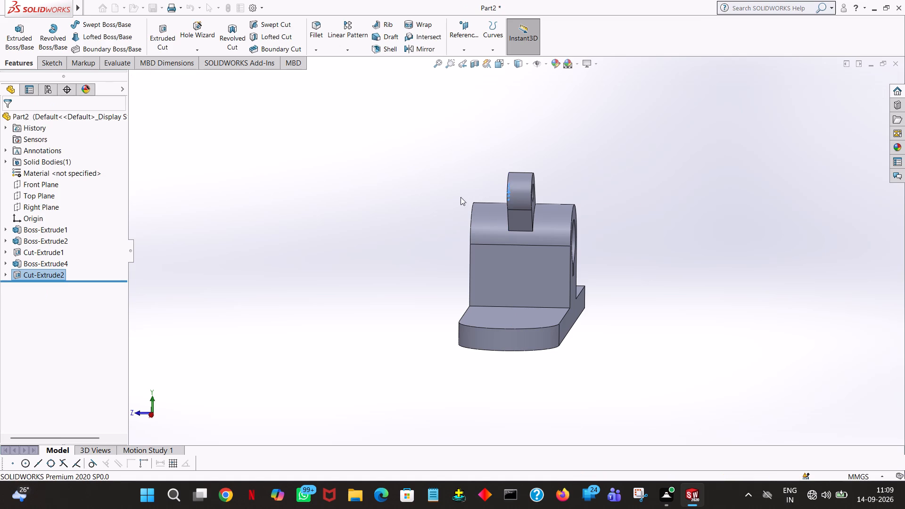
left_click(354, 182)
Examine the bracket from all sides, checking the arm's hole, the keyed-bore upright and the base's top and underside.
middle_click_drag(387, 173, 482, 171)
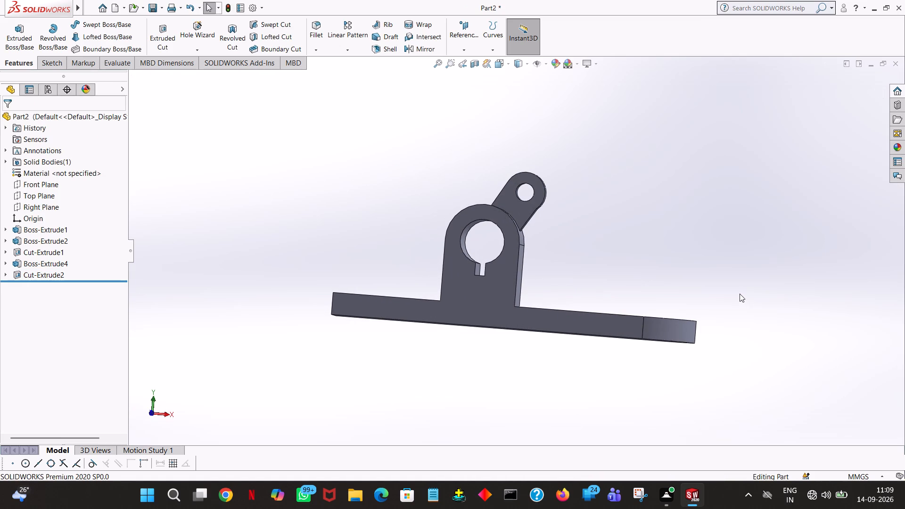
middle_click_drag(737, 293, 720, 295)
middle_click_drag(720, 295, 522, 354)
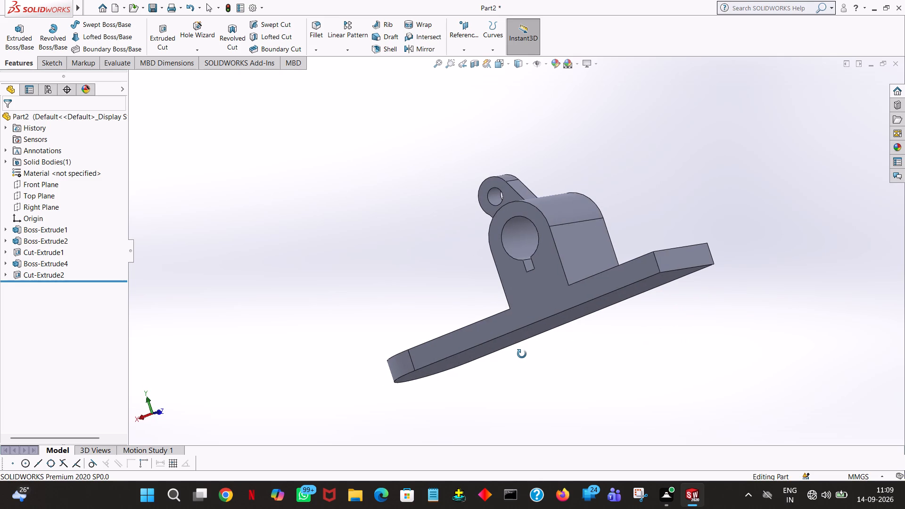
middle_click_drag(522, 354, 527, 382)
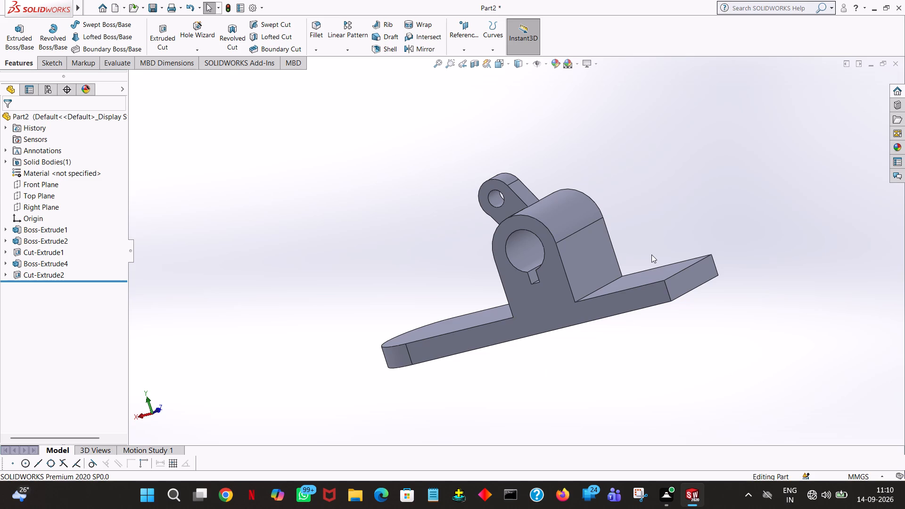
middle_click_drag(640, 248, 657, 287)
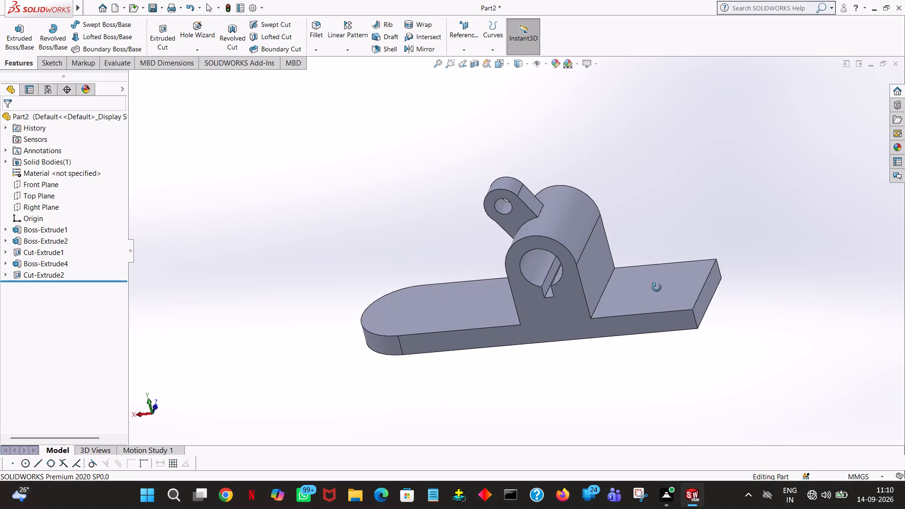
middle_click_drag(657, 287, 801, 243)
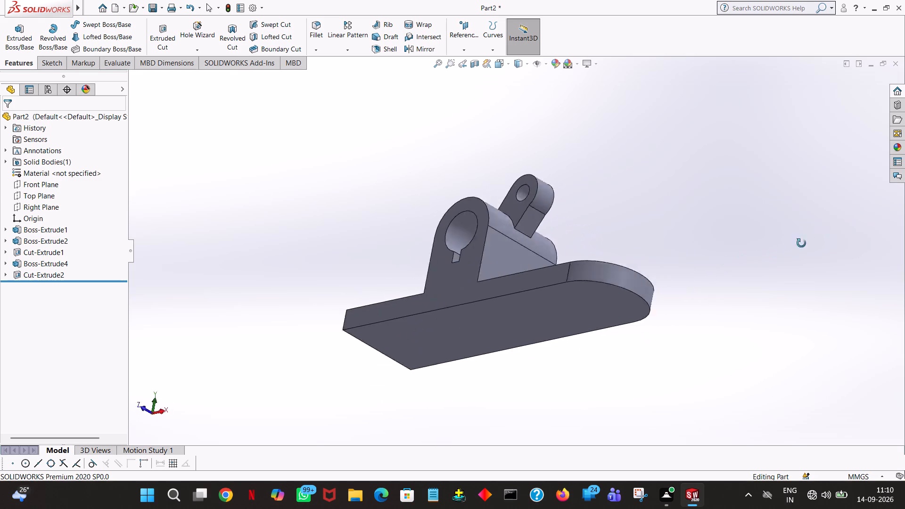
middle_click_drag(801, 243, 437, 508)
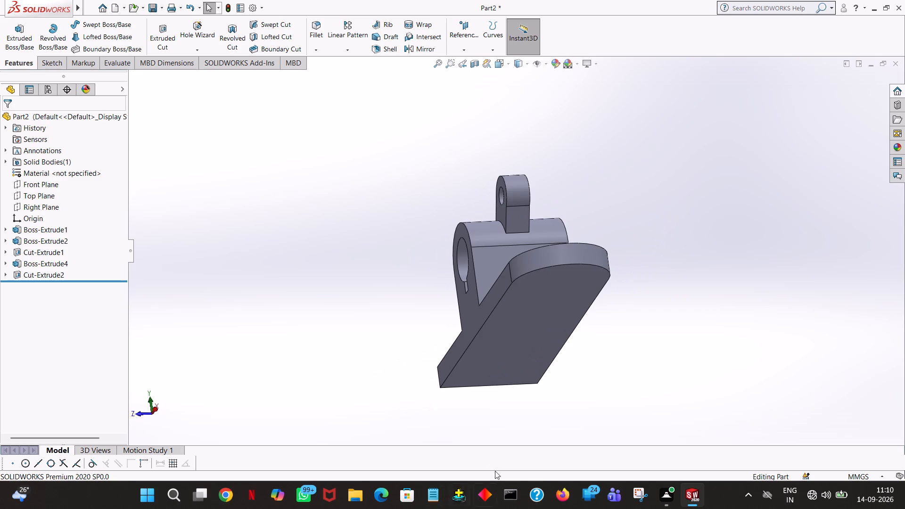
middle_click_drag(638, 350, 756, 436)
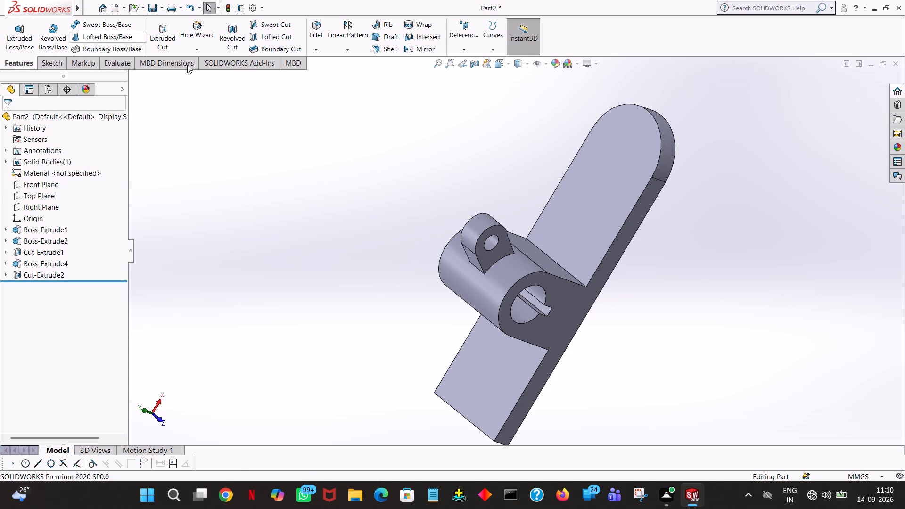
Start an Extruded Cut on the base's top face and sketch a circle concentric with the base's rounded end, viewed normal to the face.
left_click(162, 36)
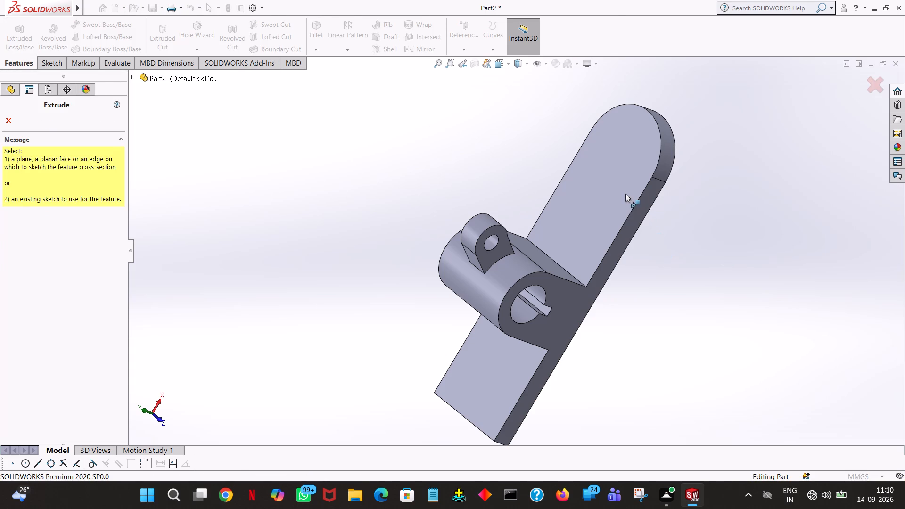
left_click(625, 194)
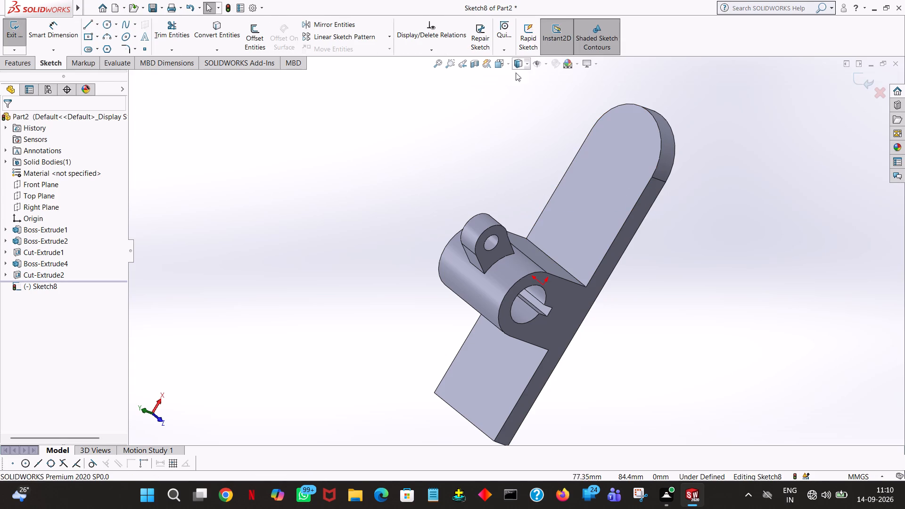
left_click(510, 62)
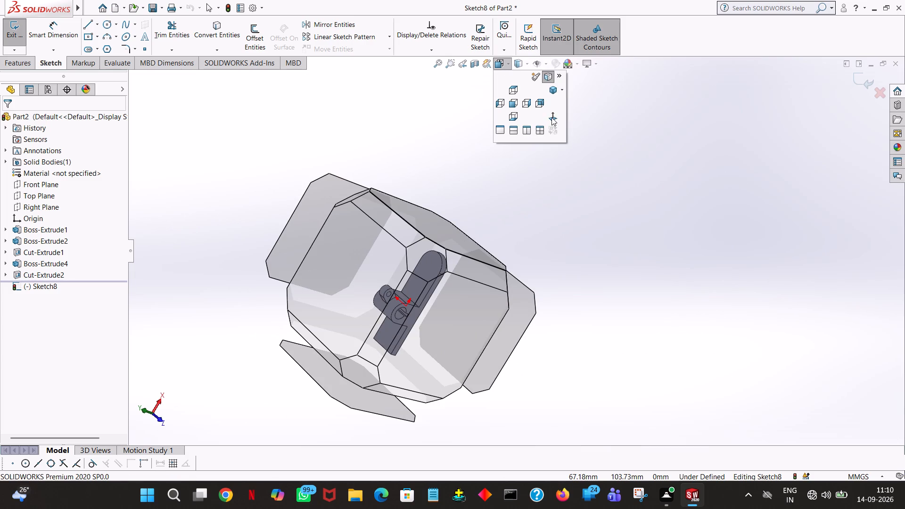
left_click(551, 117)
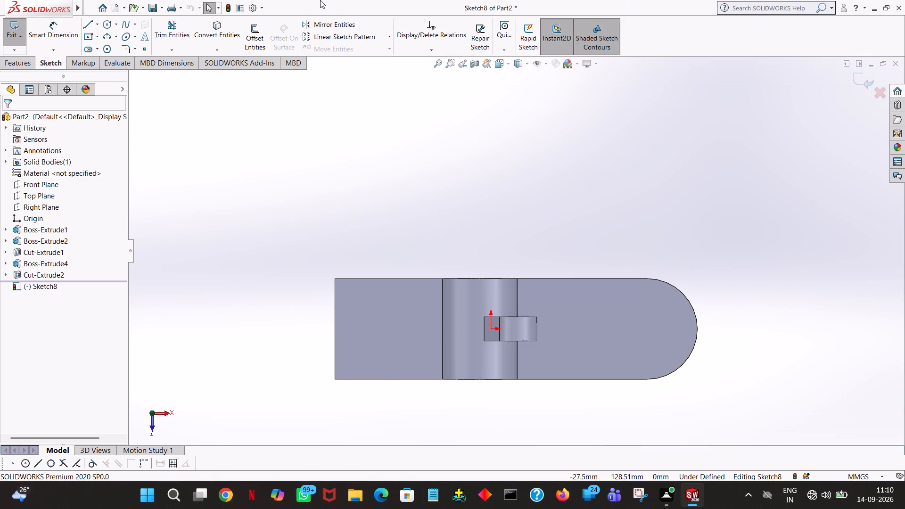
left_click(105, 24)
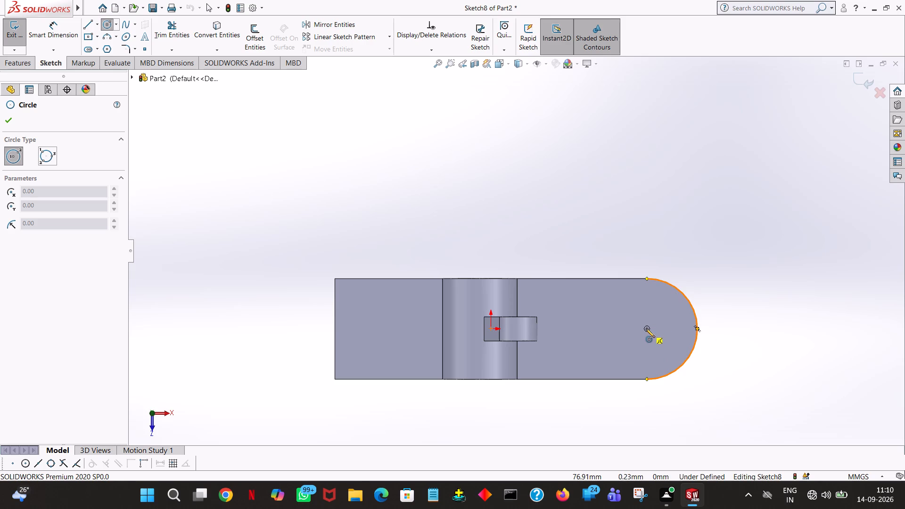
left_click(646, 328)
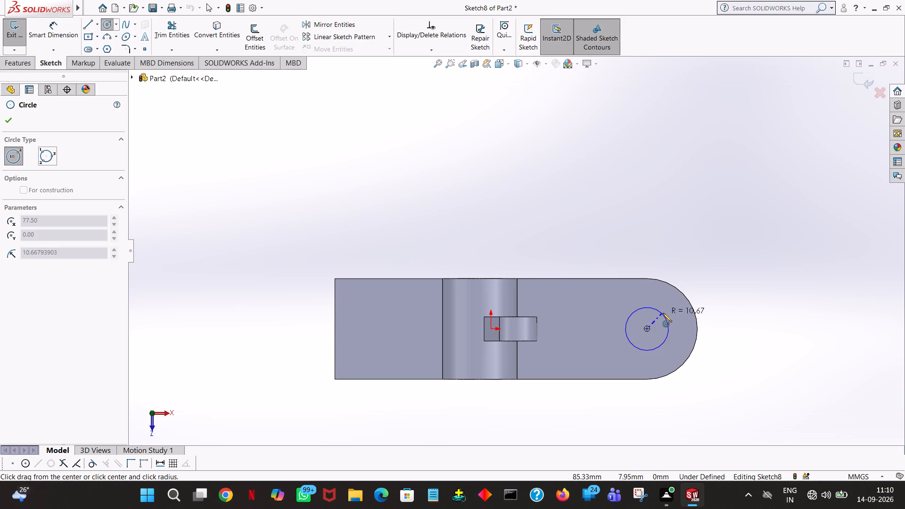
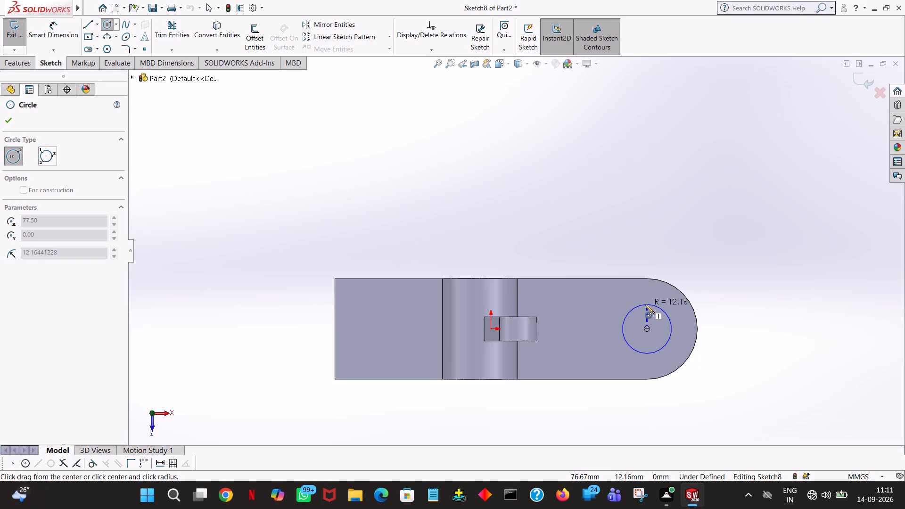
Abandon the unfinished circle and sketch a 13 mm vertical line inward from the base's edge where the rounded end begins.
right_click(645, 304)
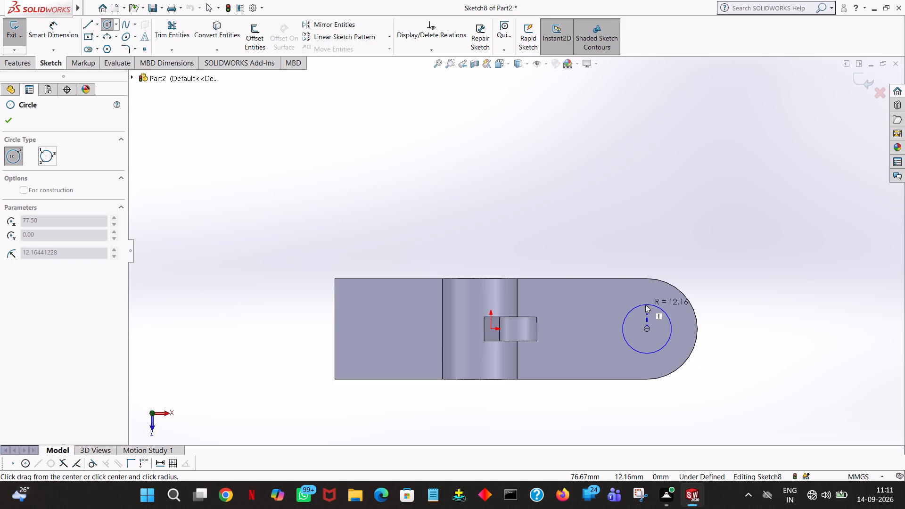
left_click(656, 307)
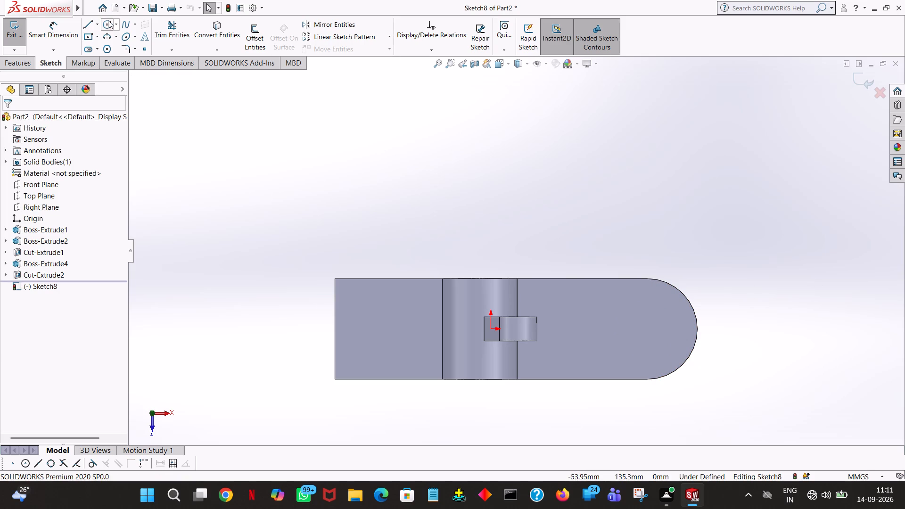
left_click(89, 23)
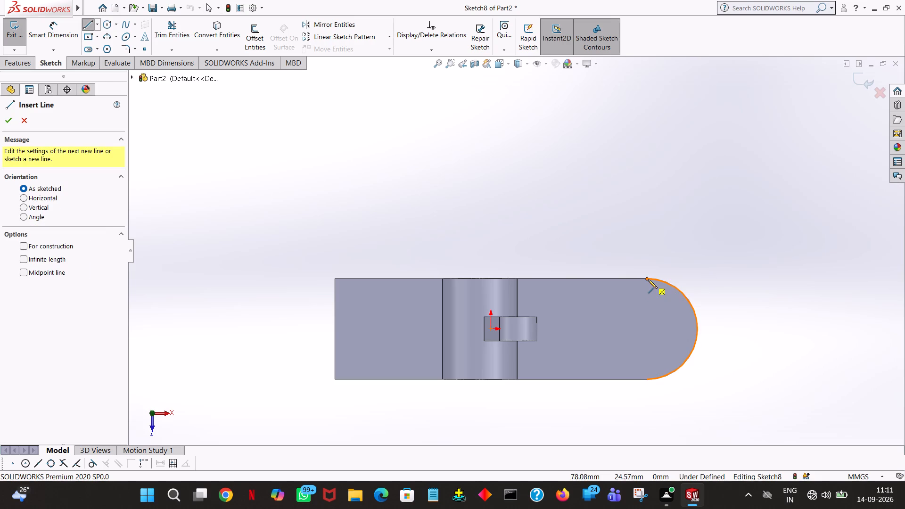
left_click(645, 277)
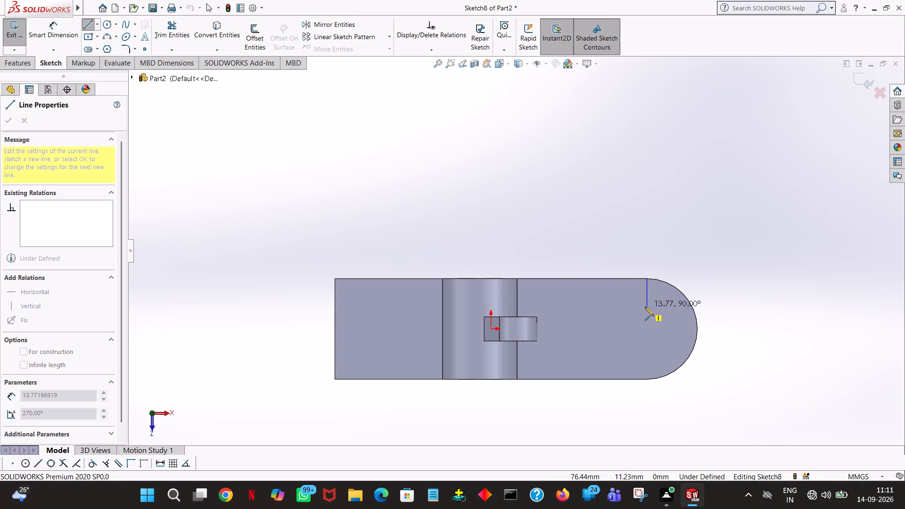
left_click(645, 311)
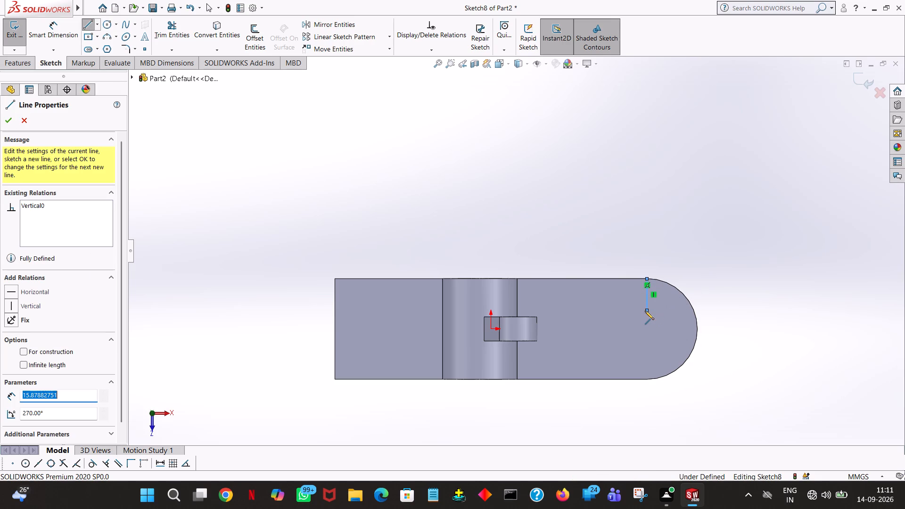
type("13")
key("Return")
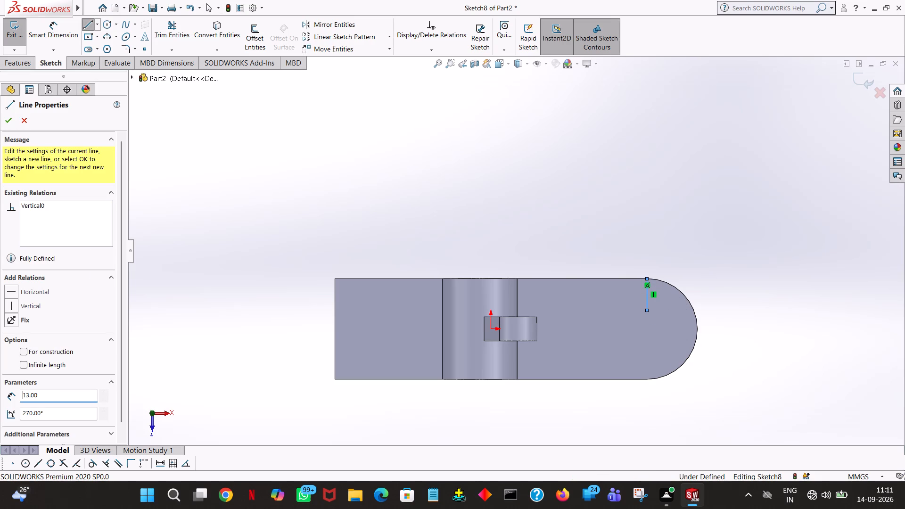
right_click(869, 240)
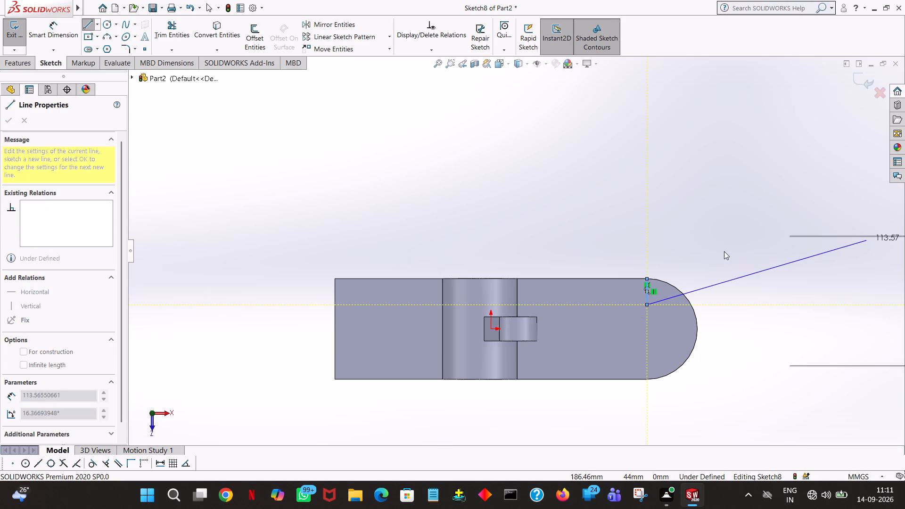
left_click(845, 251)
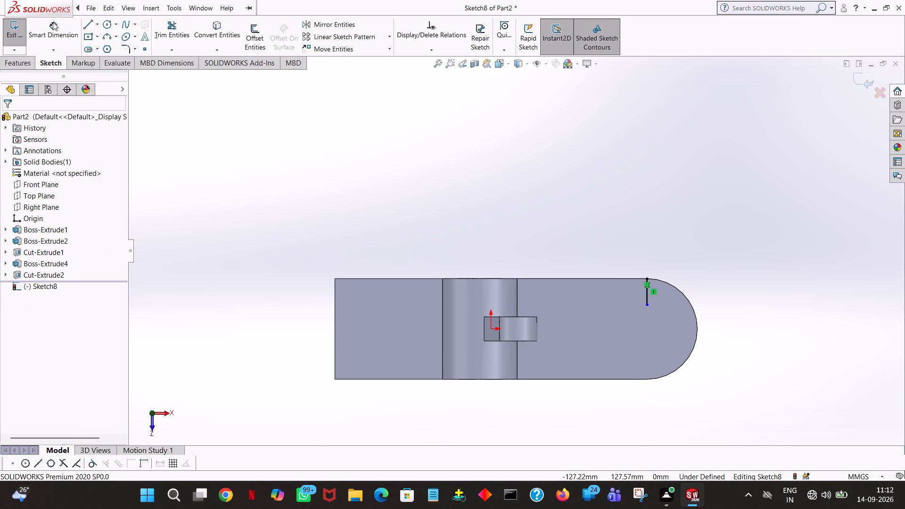
Sketch a 12 mm radius circle centred on the base's rounded end, passing through the 13 mm line's inner endpoint.
left_click(108, 27)
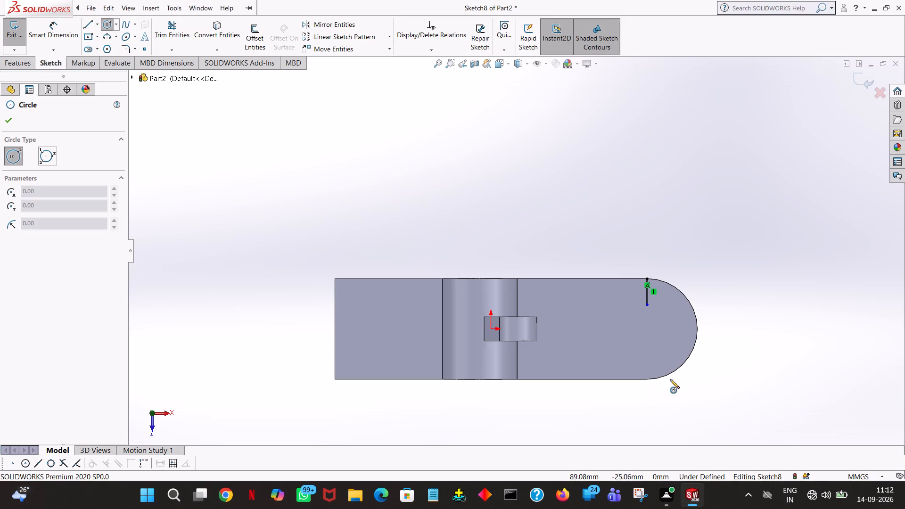
left_click(645, 328)
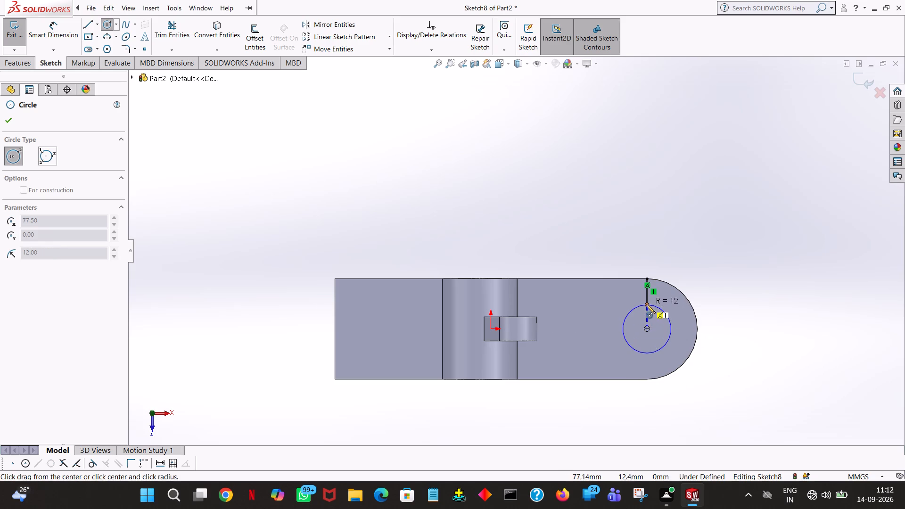
left_click(646, 304)
right_click(646, 304)
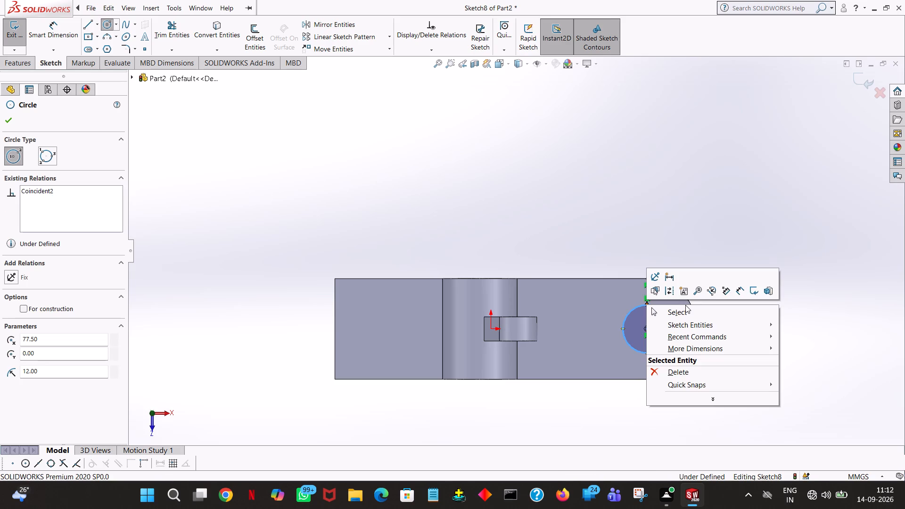
left_click(685, 310)
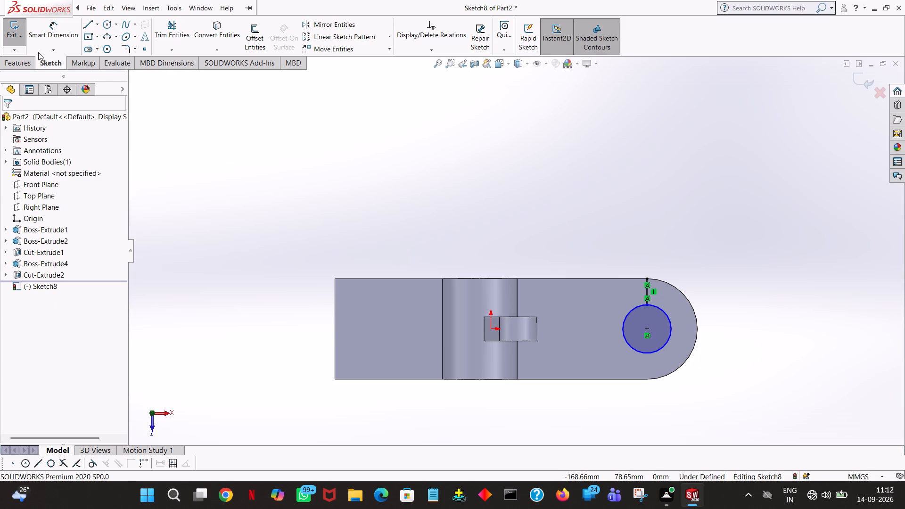
Sketch a horizontal line from the circle's centre towards the upright and set its length to 25 mm.
left_click(83, 26)
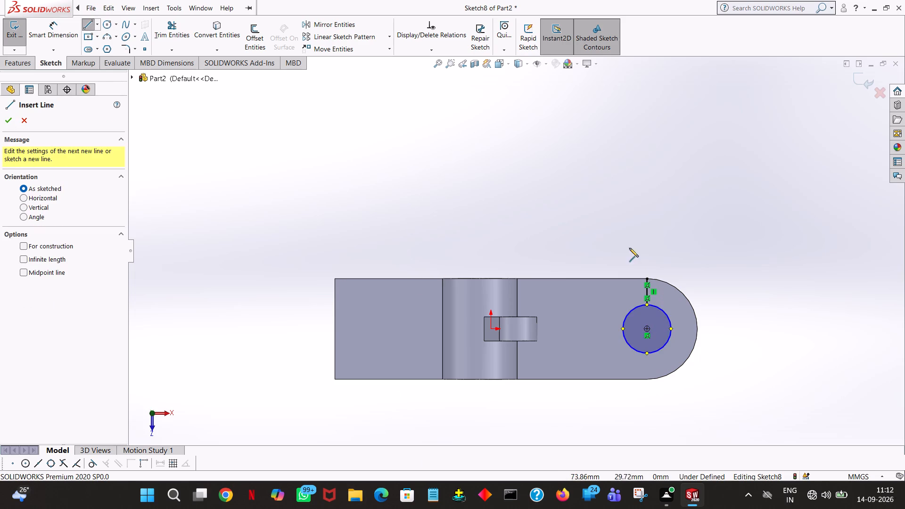
left_click(646, 327)
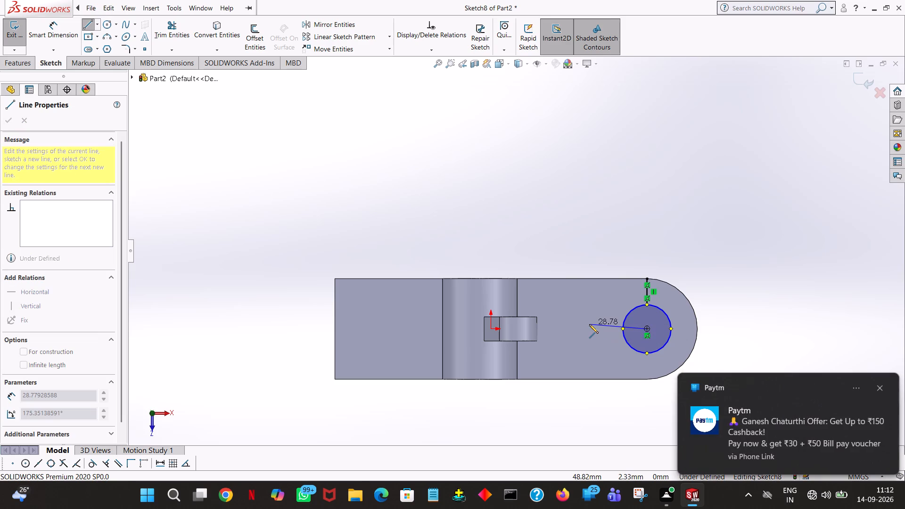
left_click(590, 329)
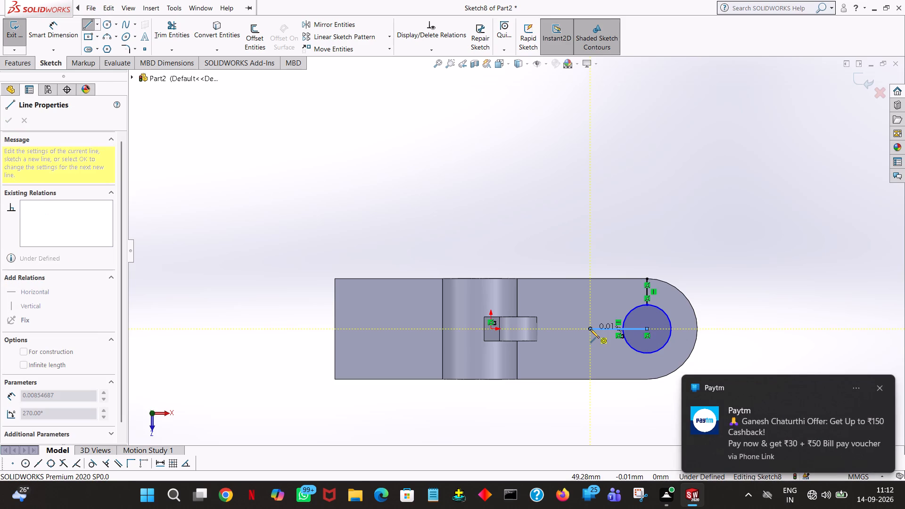
type("25")
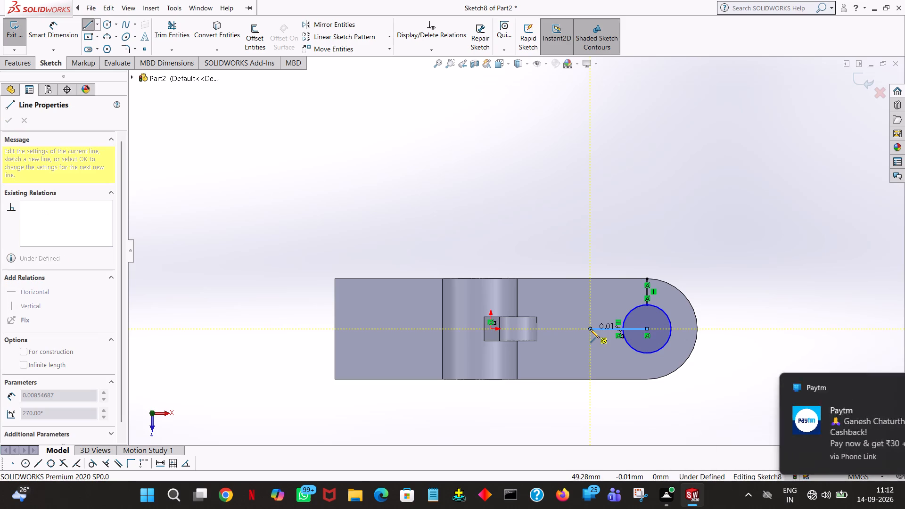
right_click(590, 328)
left_click(625, 329)
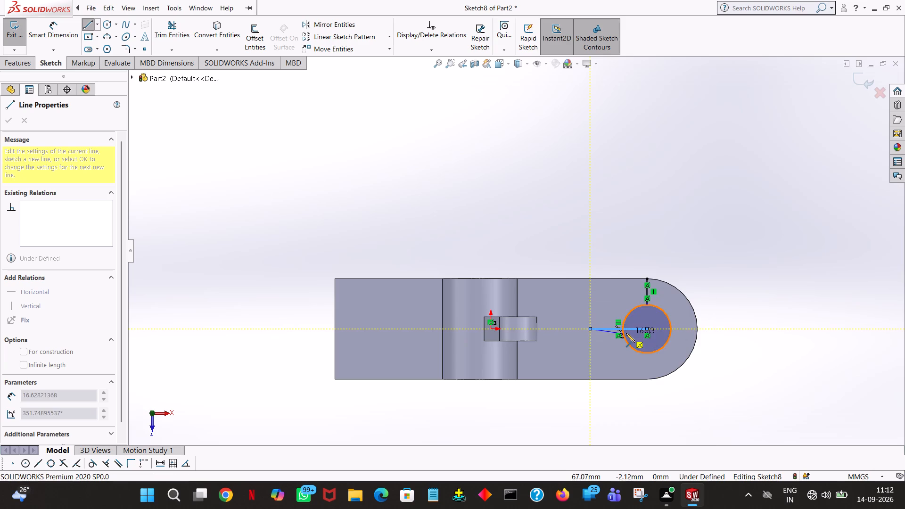
right_click(535, 297)
left_click(543, 301)
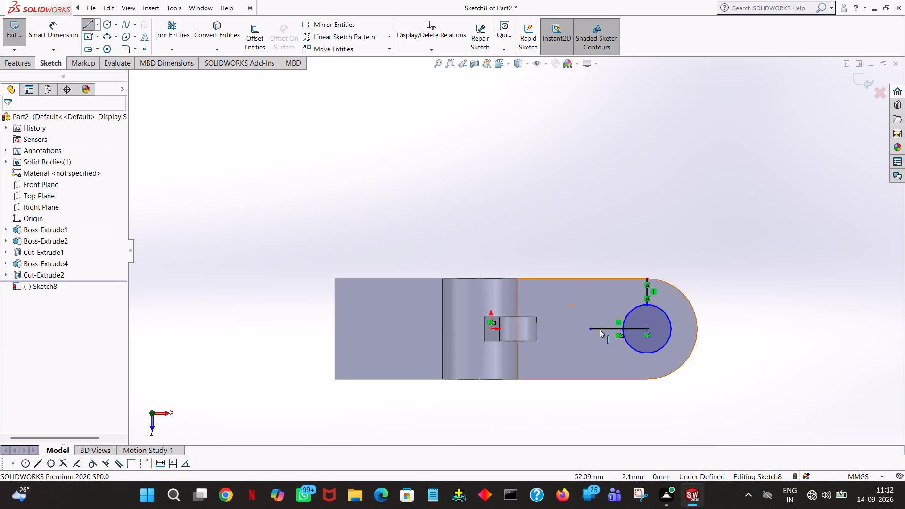
left_click(605, 330)
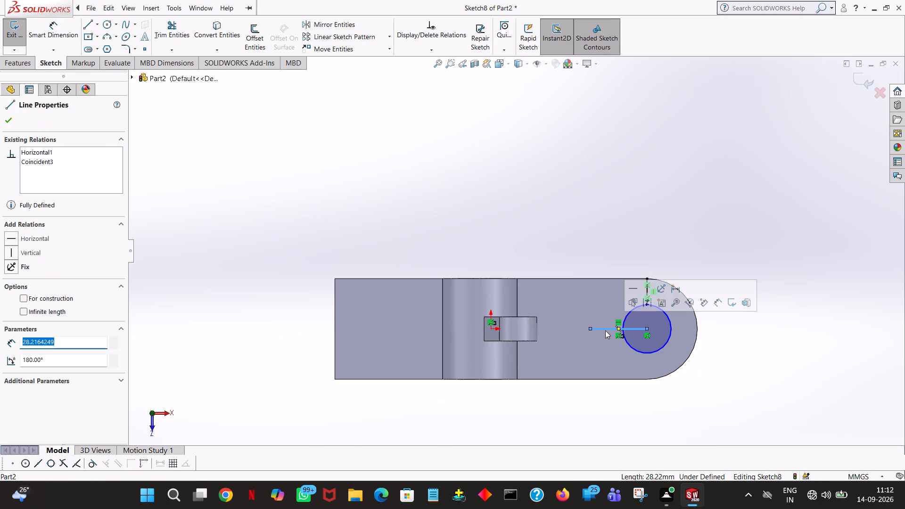
type("25")
key("Return")
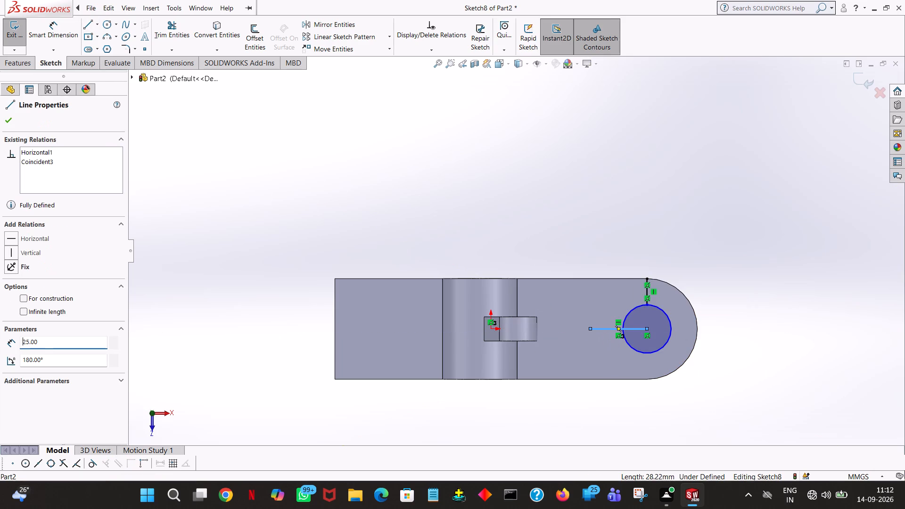
left_click(9, 117)
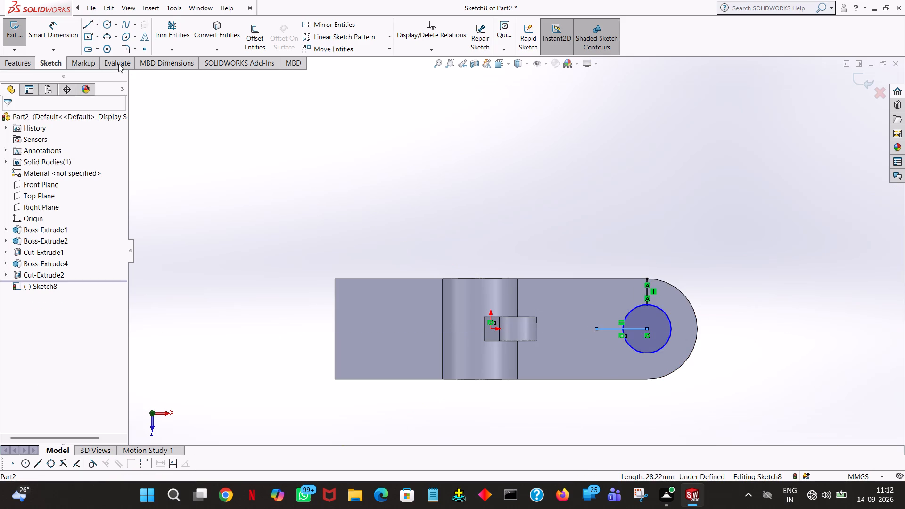
Sketch a second circle of 12 mm radius centred on the free end of the 25 mm line.
left_click(107, 26)
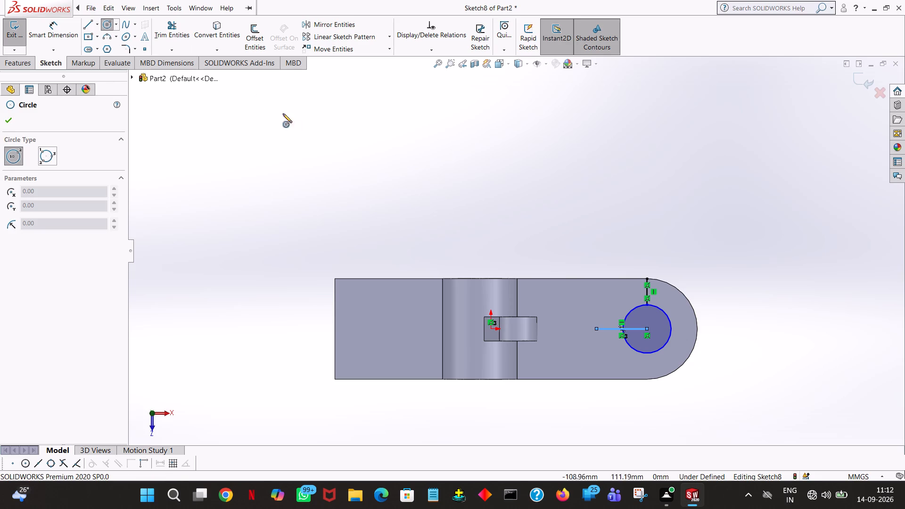
left_click(595, 328)
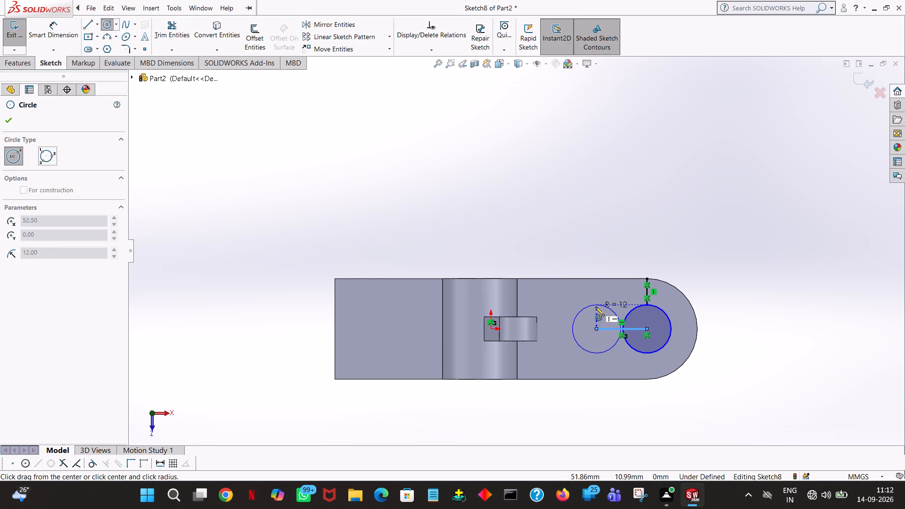
left_click(595, 307)
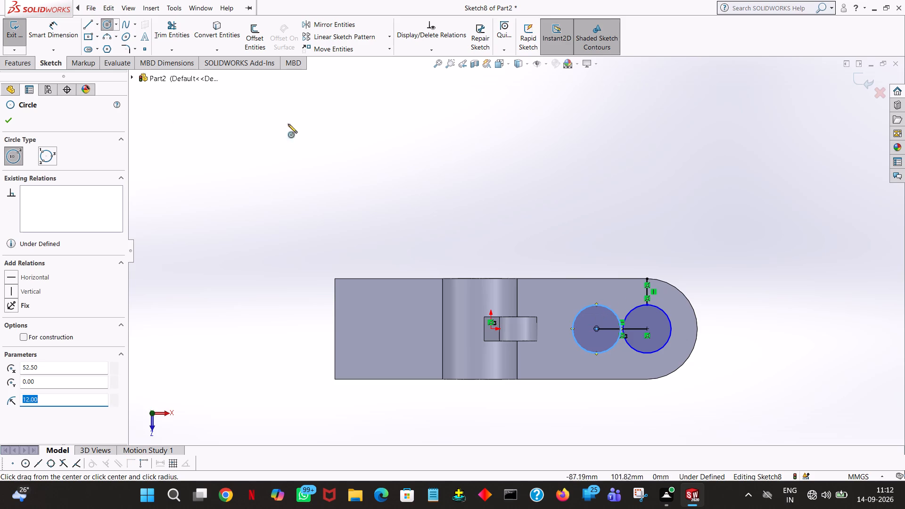
left_click(11, 115)
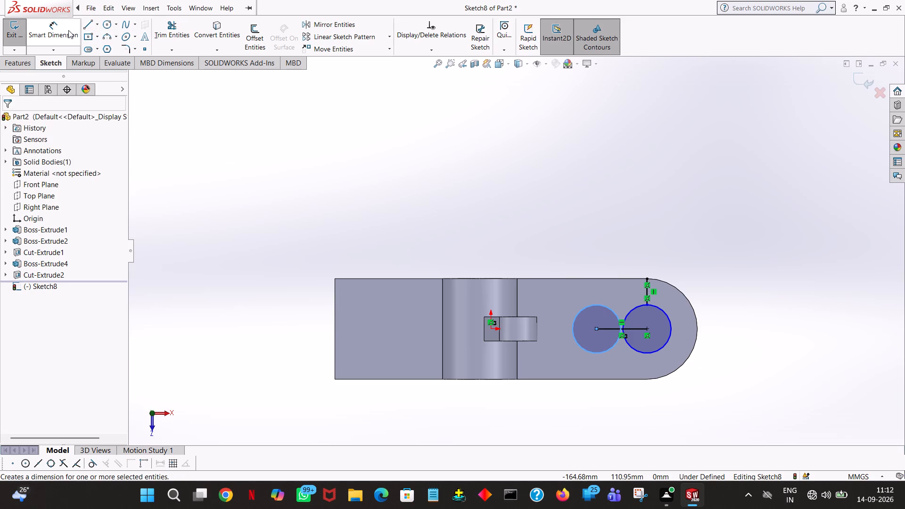
Sketch a 24 mm vertical line across the second circle's diameter, between its upper and lower quadrant points.
left_click(86, 26)
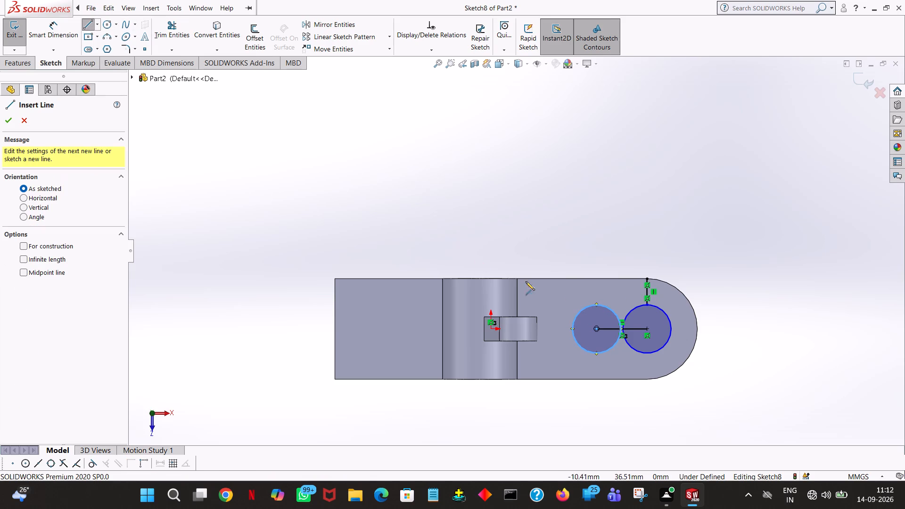
left_click(597, 304)
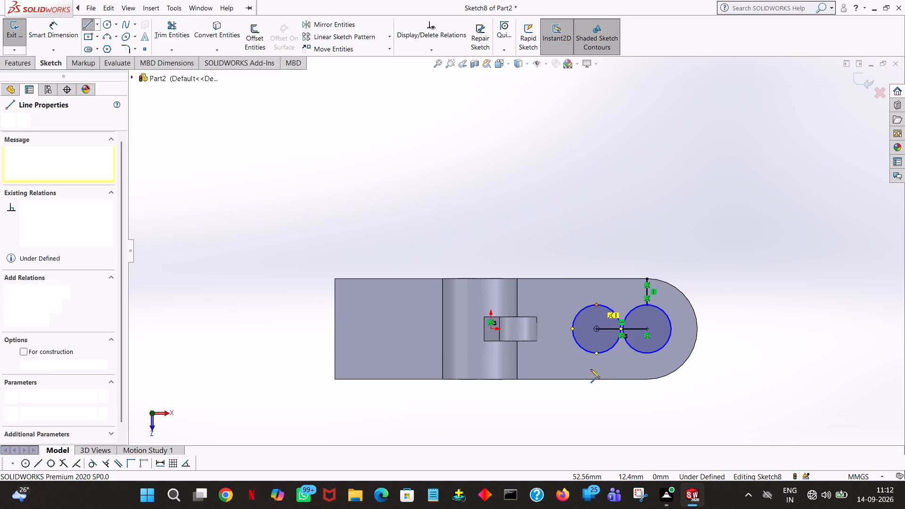
left_click(595, 353)
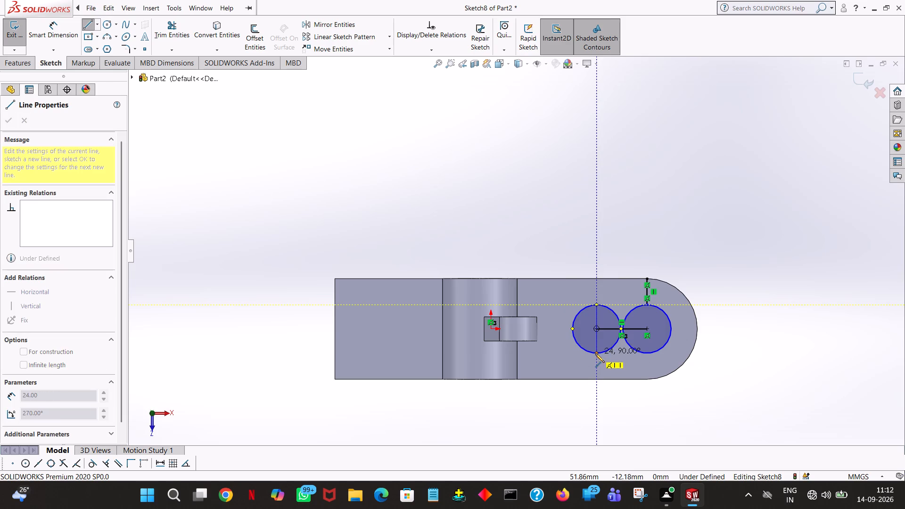
right_click(595, 353)
left_click(609, 360)
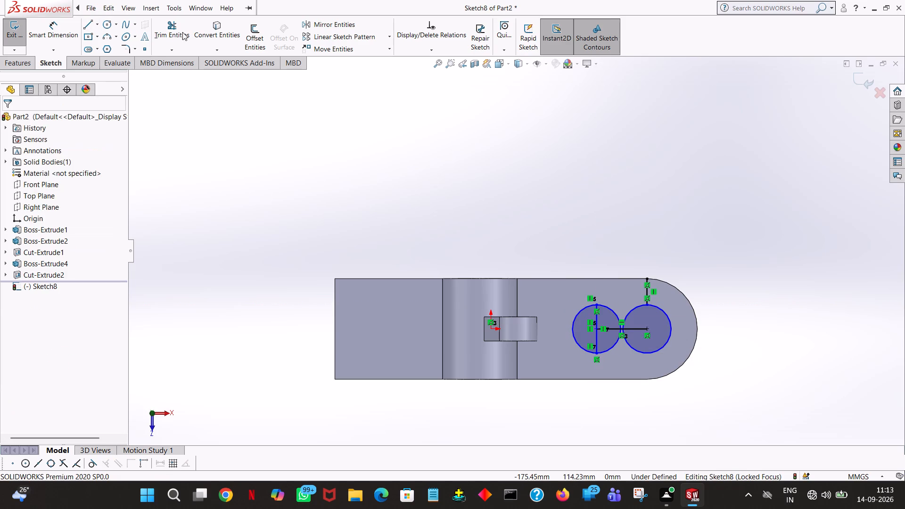
Trim away the upper arc of the rounded-end circle on its side facing the second circle.
left_click(183, 32)
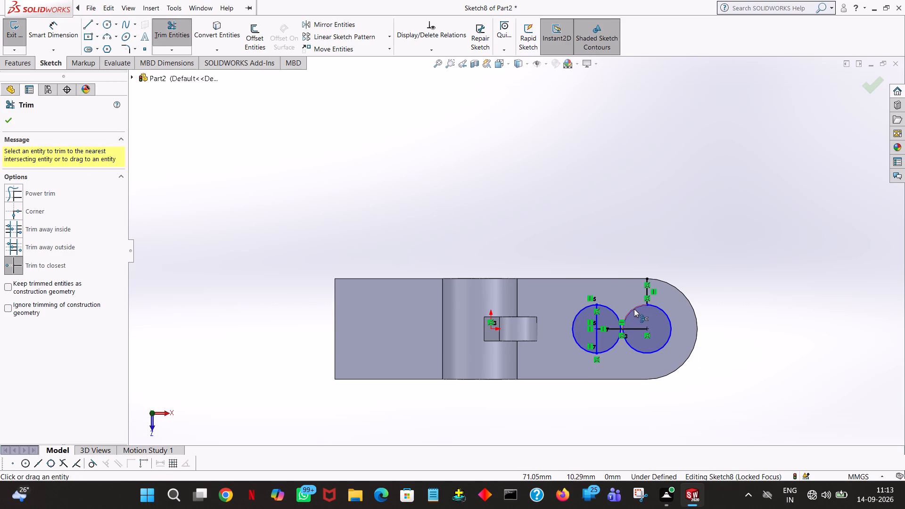
left_click(634, 309)
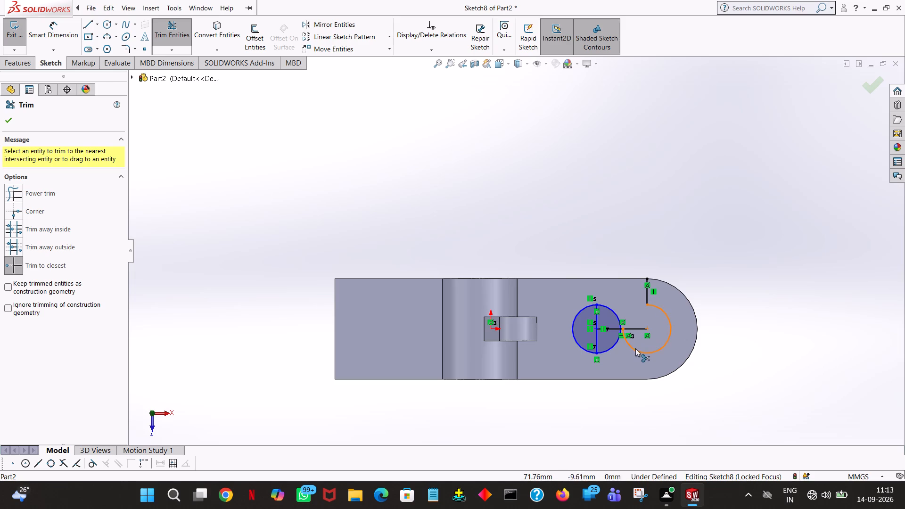
left_click(12, 117)
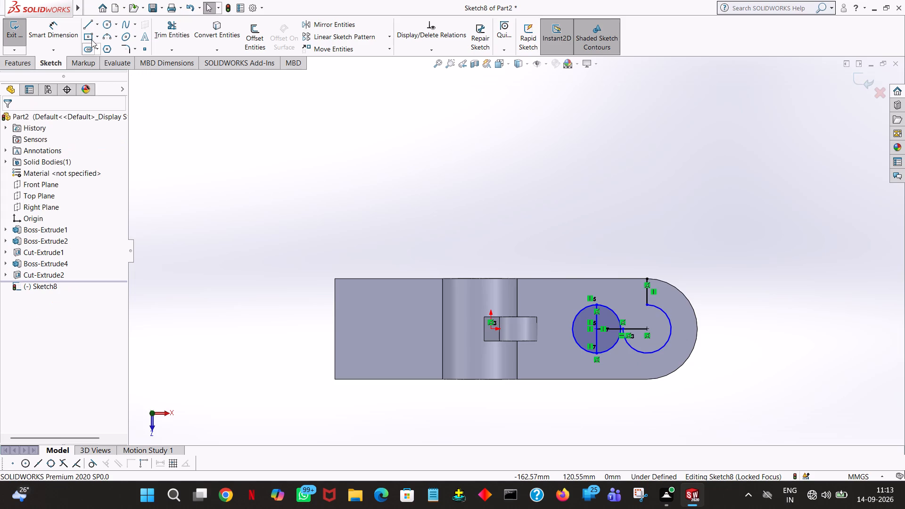
Sketch a 12 mm vertical line from the rounded-end circle's centre down to its lower quadrant point.
left_click(85, 27)
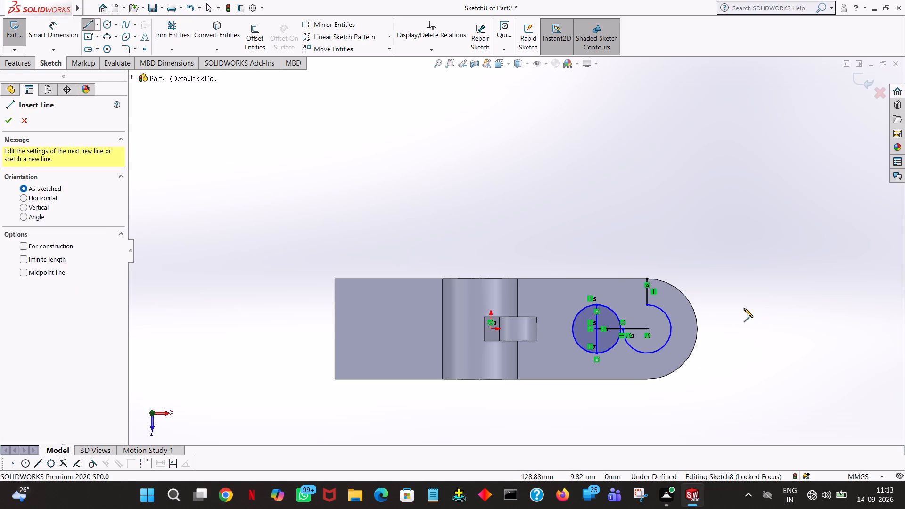
left_click(645, 329)
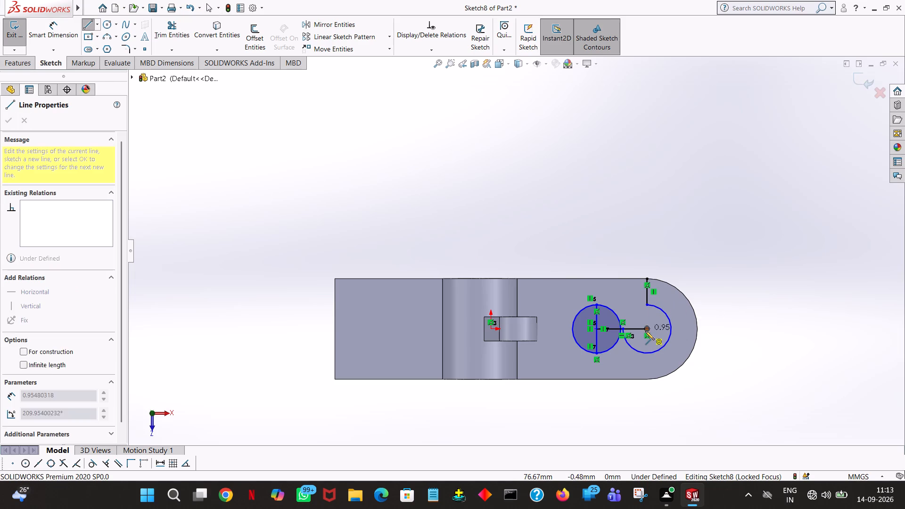
left_click(646, 353)
right_click(646, 353)
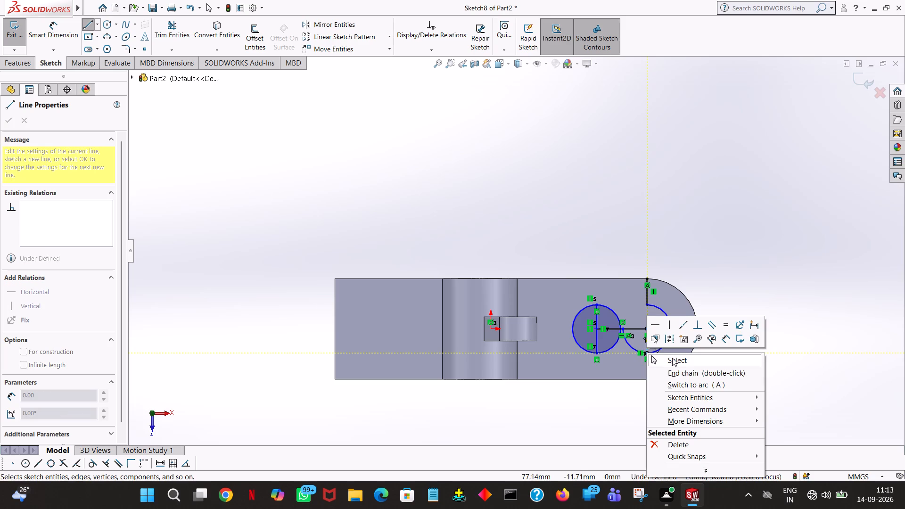
left_click(672, 359)
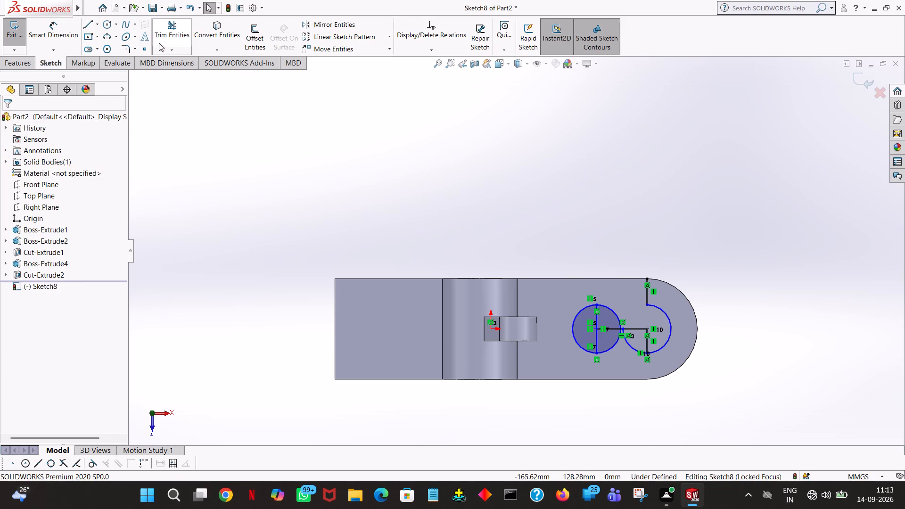
Trim away the circles' remaining inner arcs and all the straight helper lines, leaving two outward-facing semicircles.
left_click(165, 37)
left_click(616, 317)
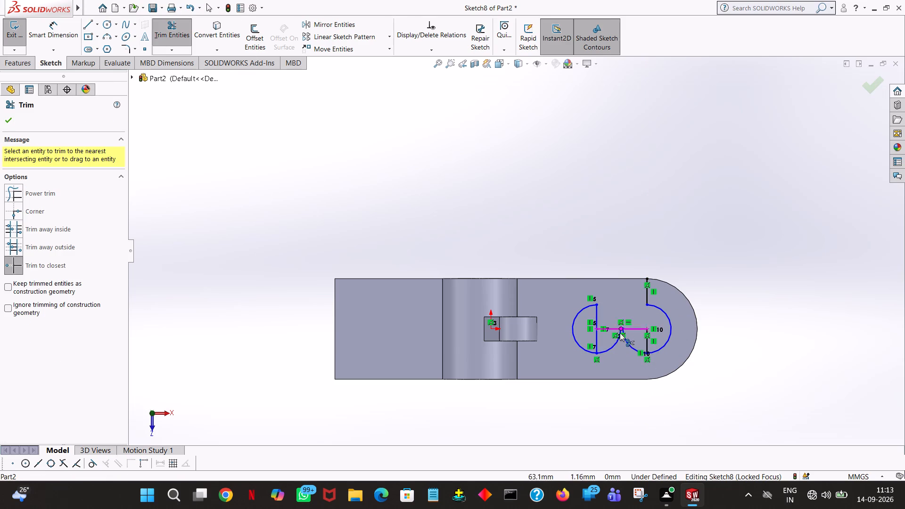
left_click(617, 346)
left_click(626, 344)
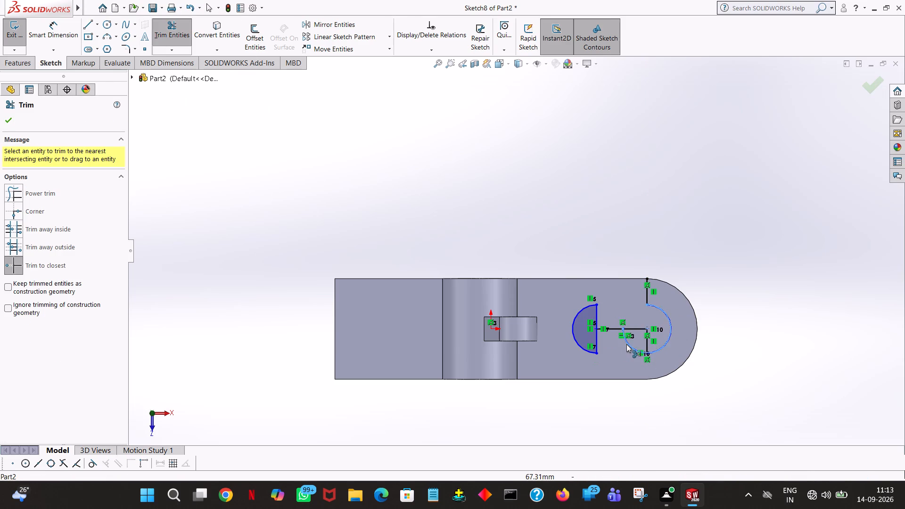
left_click(642, 328)
left_click(647, 343)
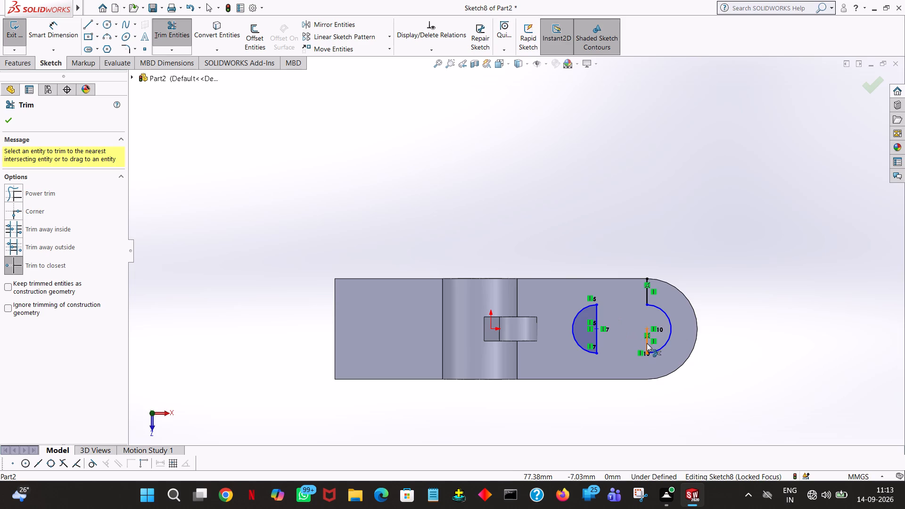
left_click(595, 322)
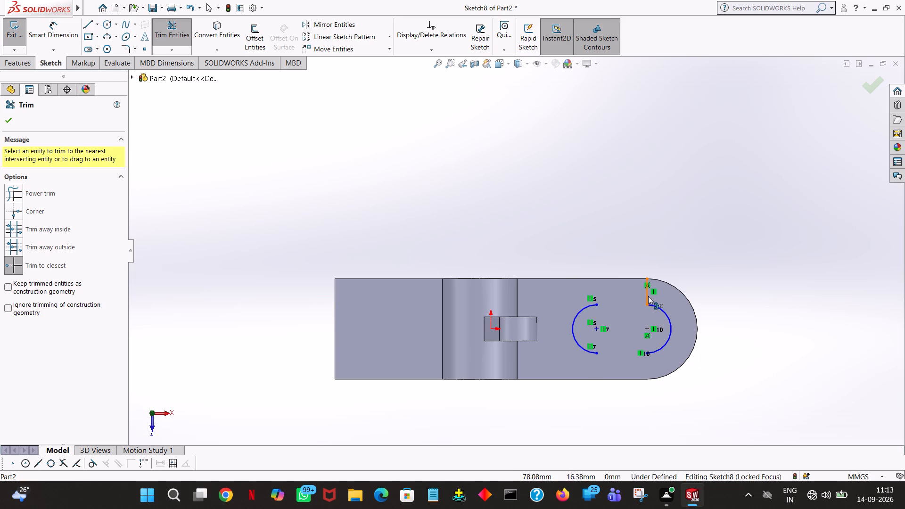
left_click(648, 296)
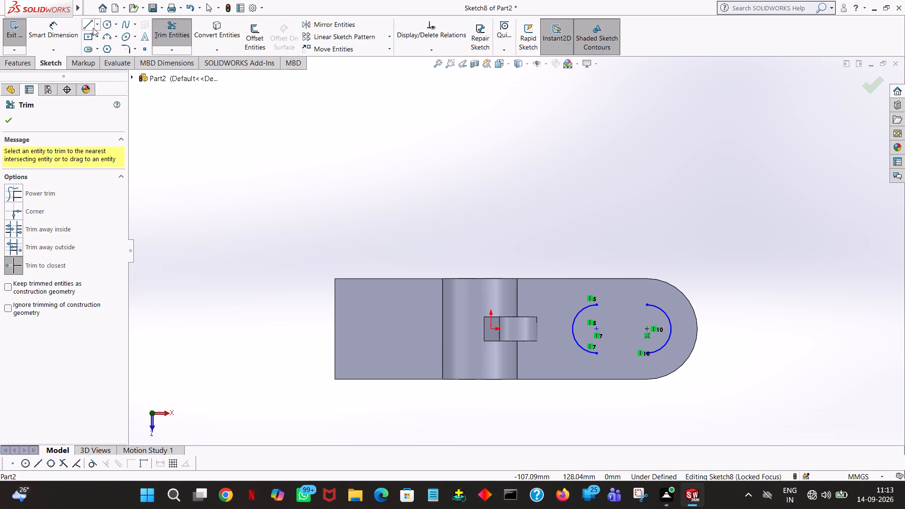
Close the slot profile with two 25 mm horizontal lines joining the upper and lower ends of the semicircles.
left_click(93, 27)
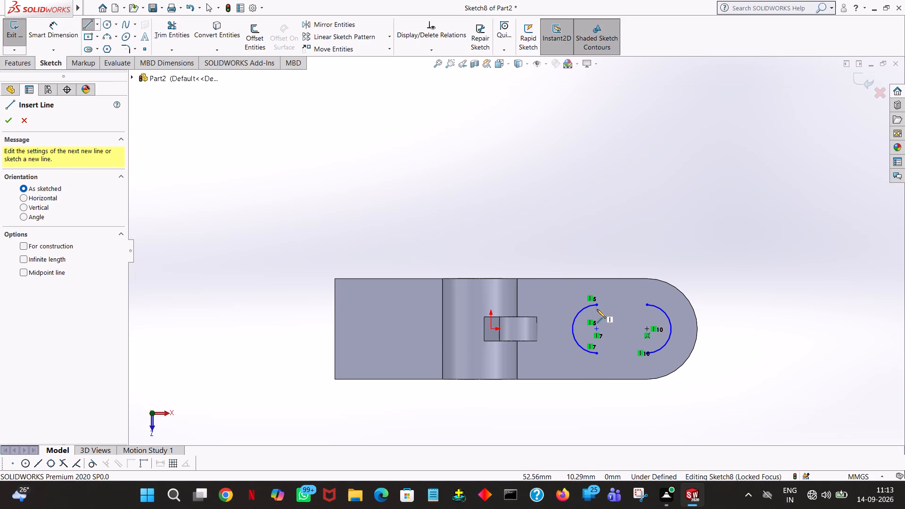
left_click(596, 305)
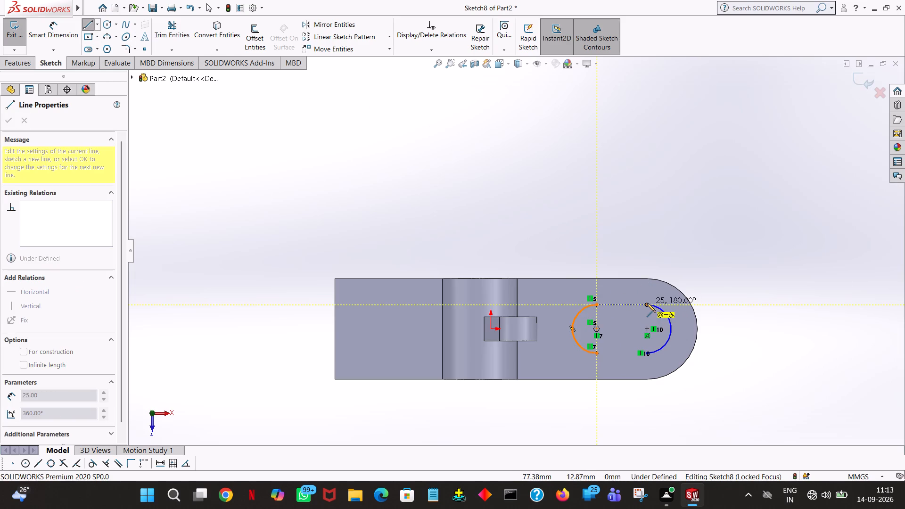
left_click(647, 303)
right_click(647, 303)
left_click(671, 313)
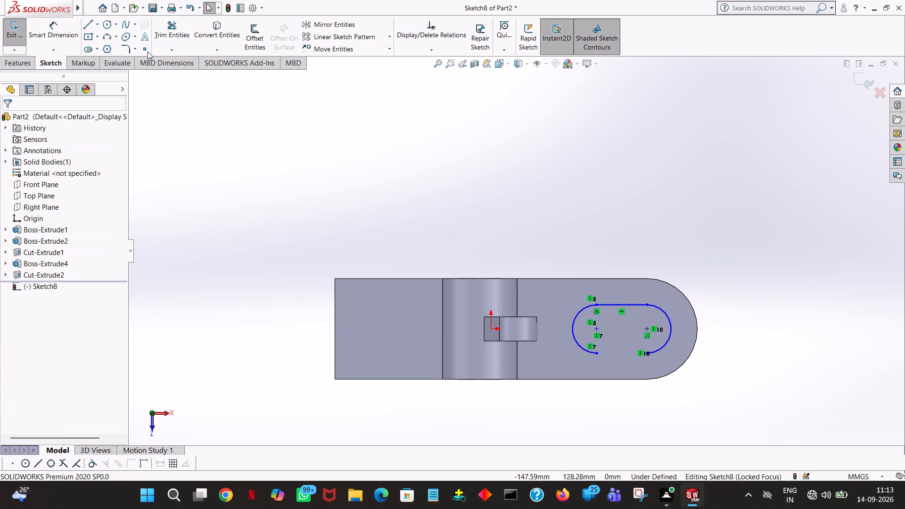
left_click(89, 23)
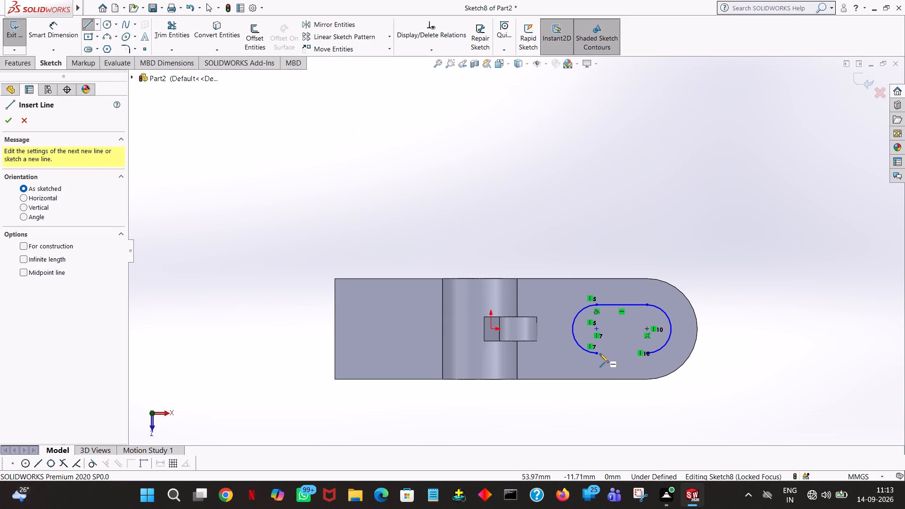
left_click(596, 354)
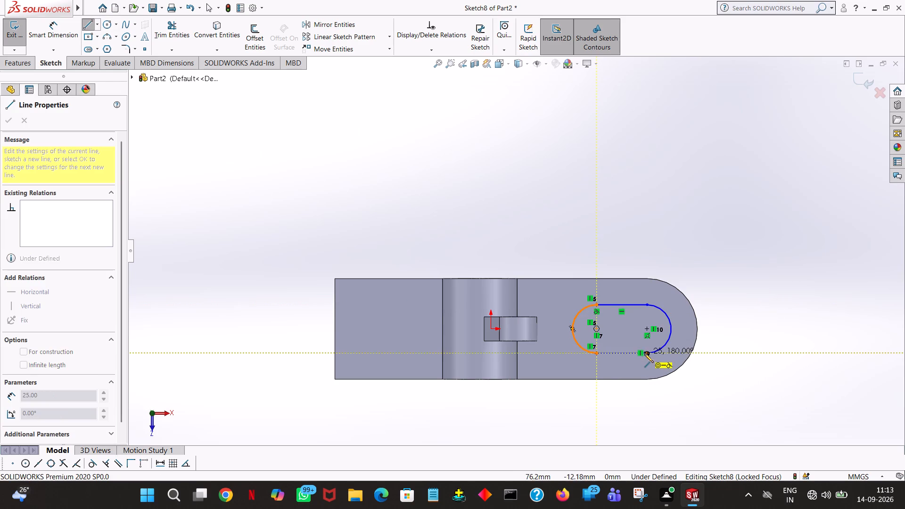
left_click(644, 353)
right_click(644, 353)
left_click(675, 362)
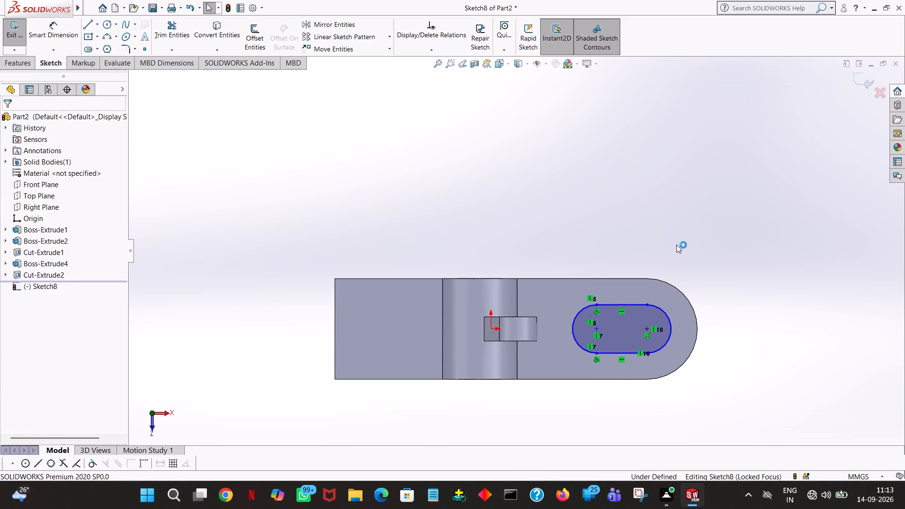
left_click(676, 242)
Cut-extrude the slot profile down through the base with a blind depth of 69 mm.
left_click(17, 61)
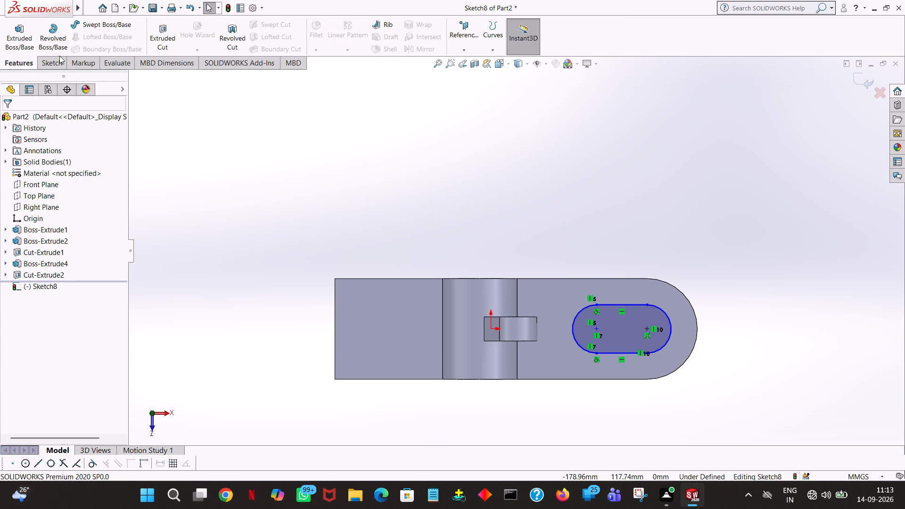
left_click(169, 40)
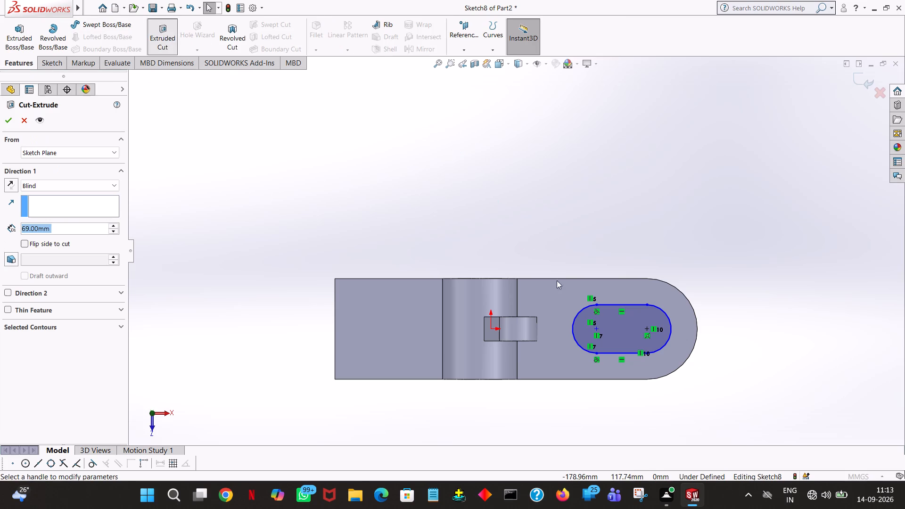
middle_click_drag(630, 419, 624, 255)
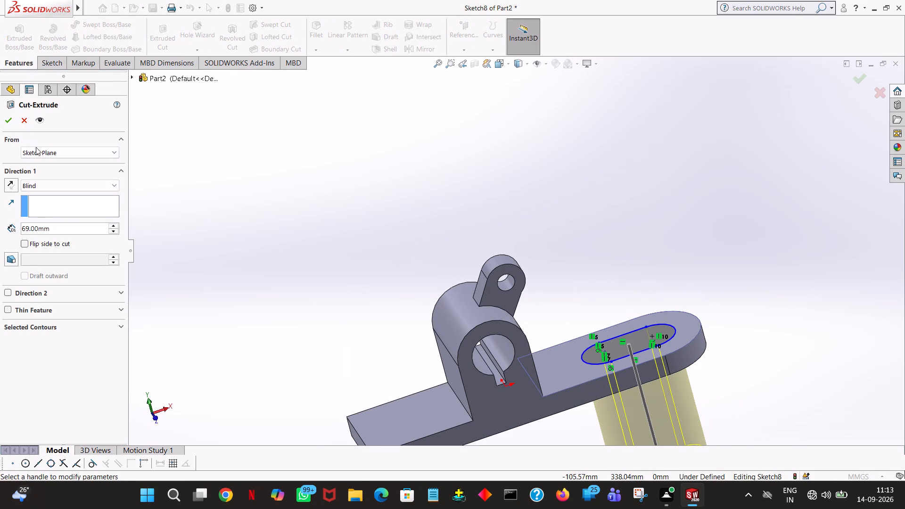
left_click(8, 121)
left_click(513, 226)
Start a boss sketch on the top face of the base's square end and draw a 15 mm line along the front edge from its outer corner.
middle_click_drag(533, 228, 541, 295)
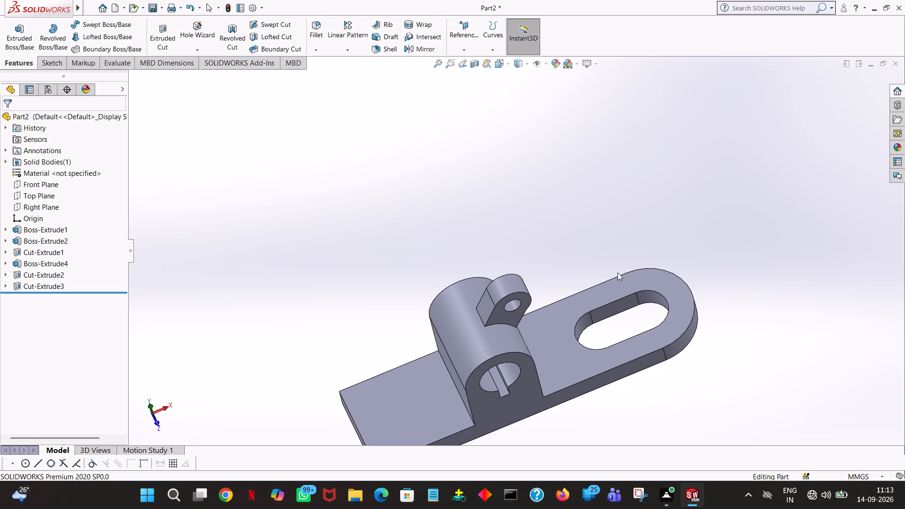
middle_click_drag(899, 316, 864, 322)
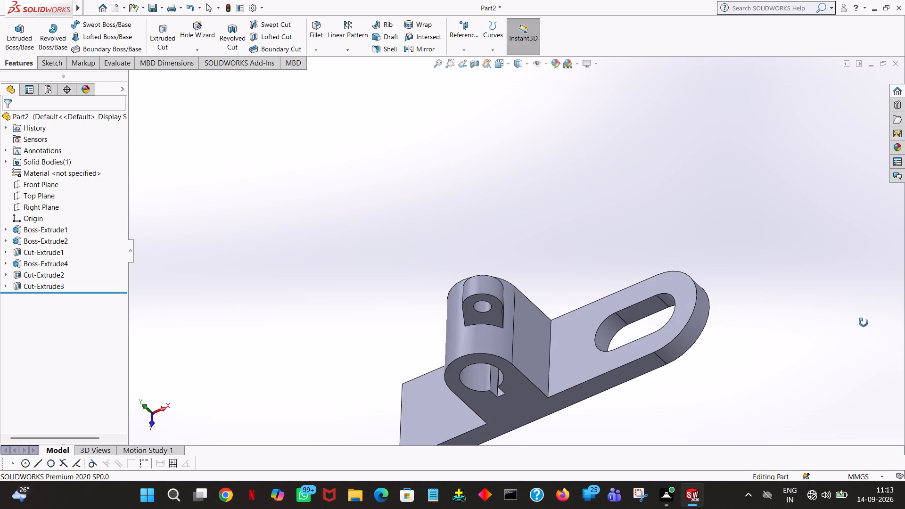
middle_click_drag(864, 322, 869, 299)
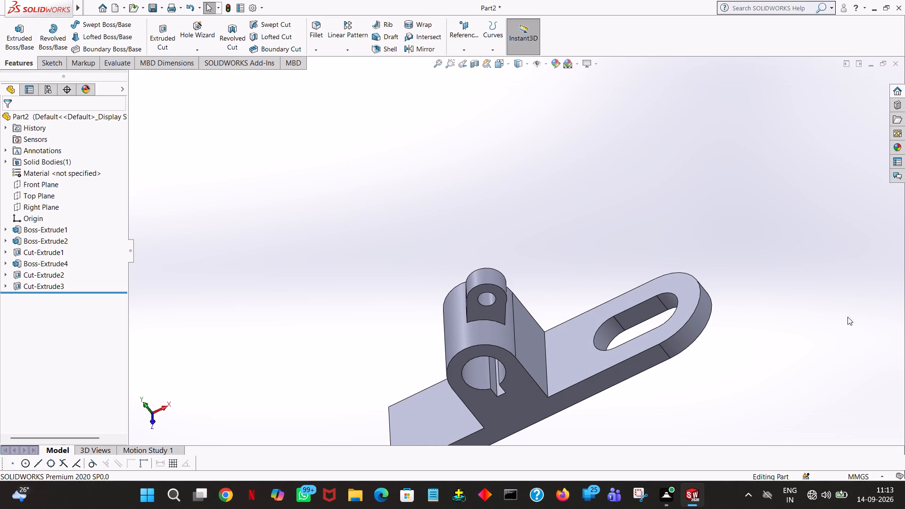
middle_click_drag(779, 292, 789, 361)
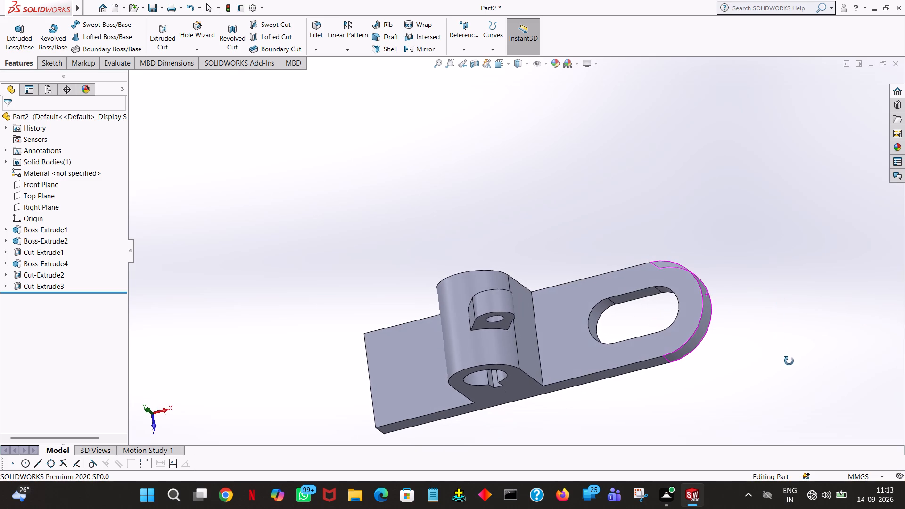
middle_click_drag(789, 361, 835, 317)
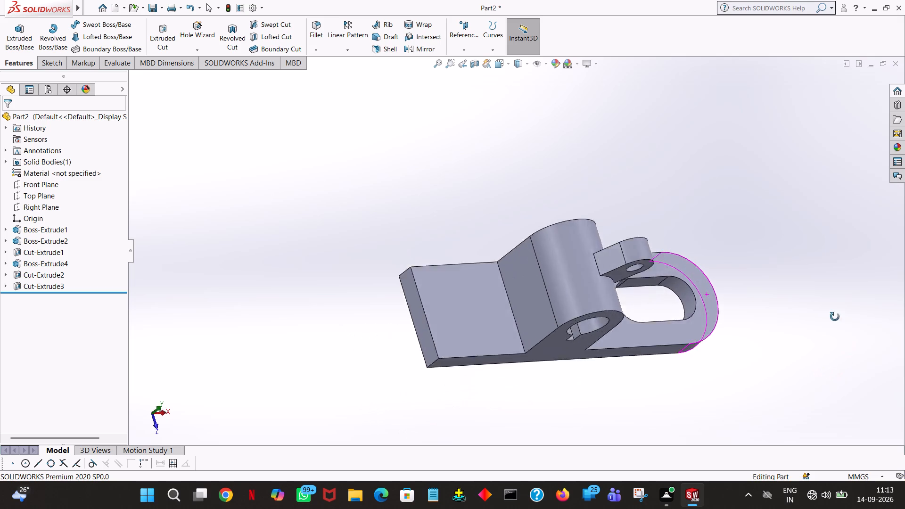
middle_click_drag(835, 317, 823, 301)
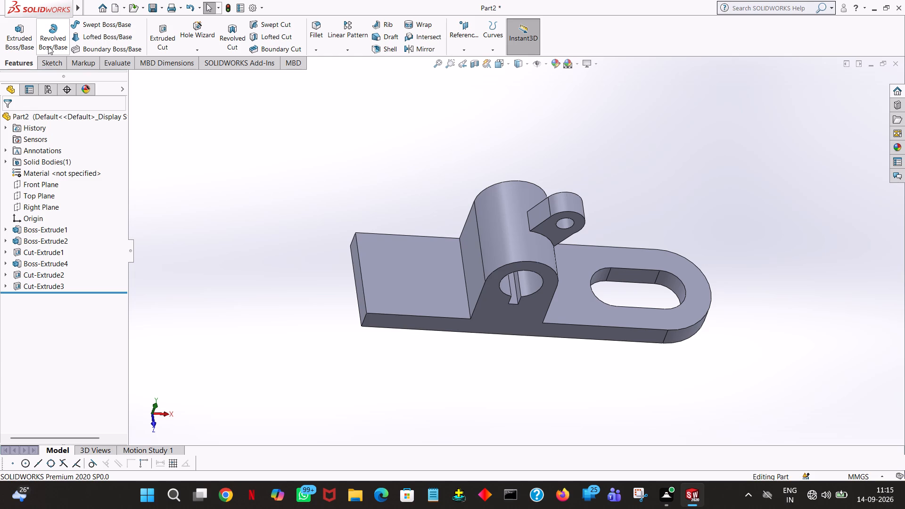
left_click(18, 41)
left_click(383, 277)
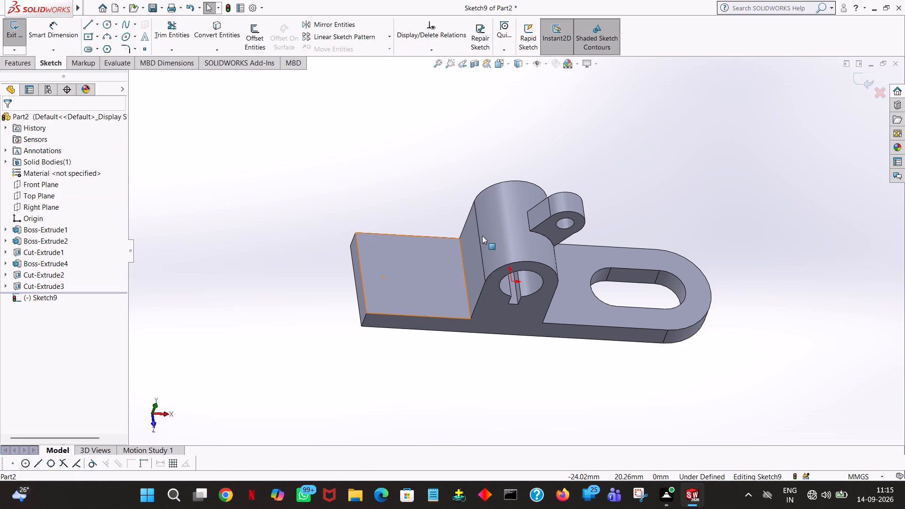
left_click(82, 25)
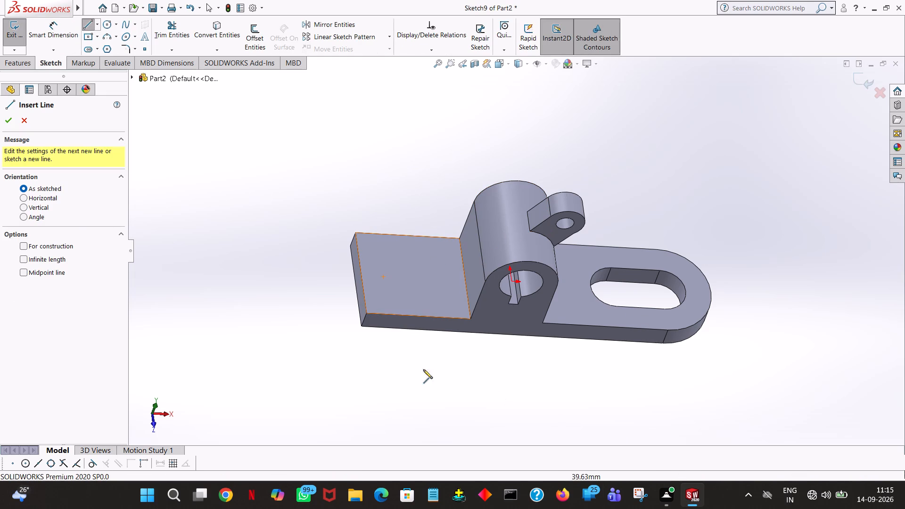
left_click(365, 312)
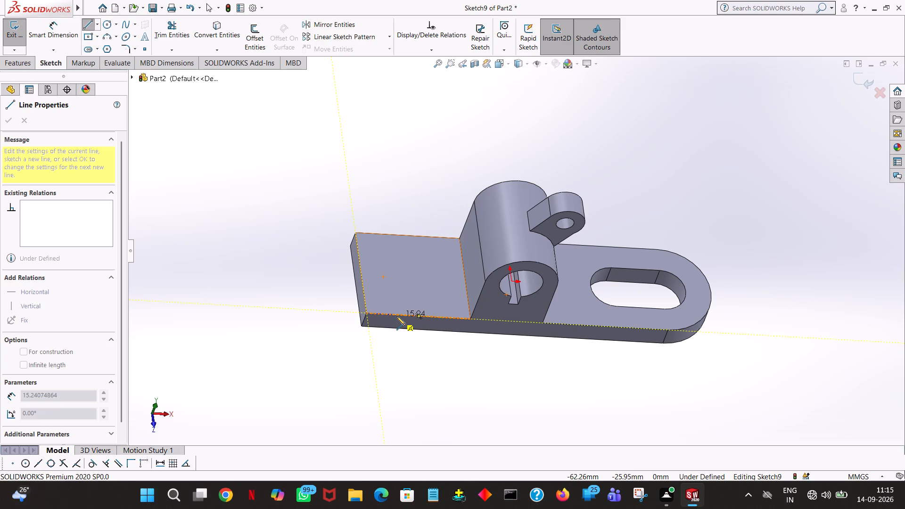
left_click(396, 316)
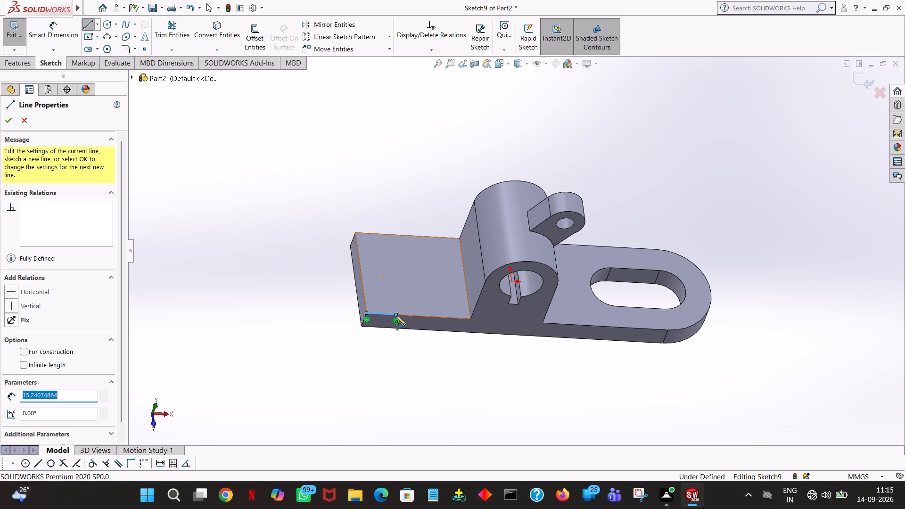
type("15")
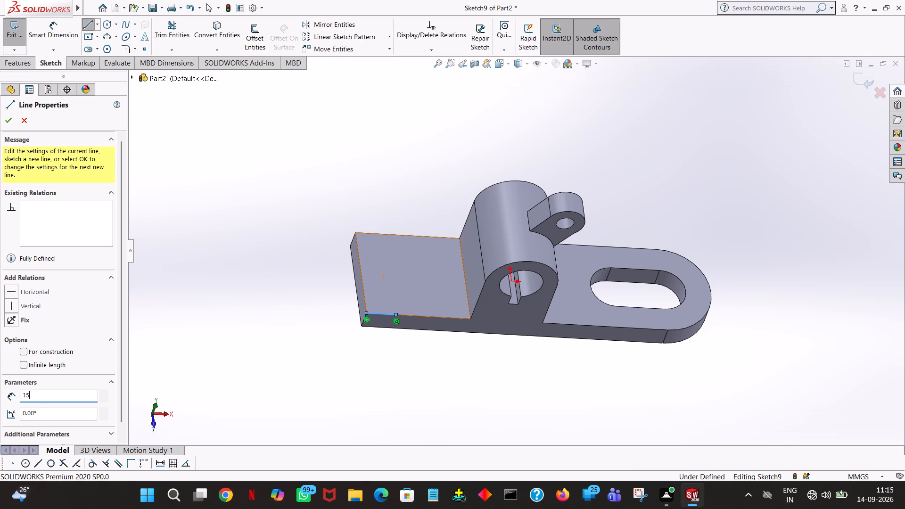
key("Return")
Complete the 15 by 50 mm rectangle across the base's square end with three more lines back to the starting corner.
left_click(384, 233)
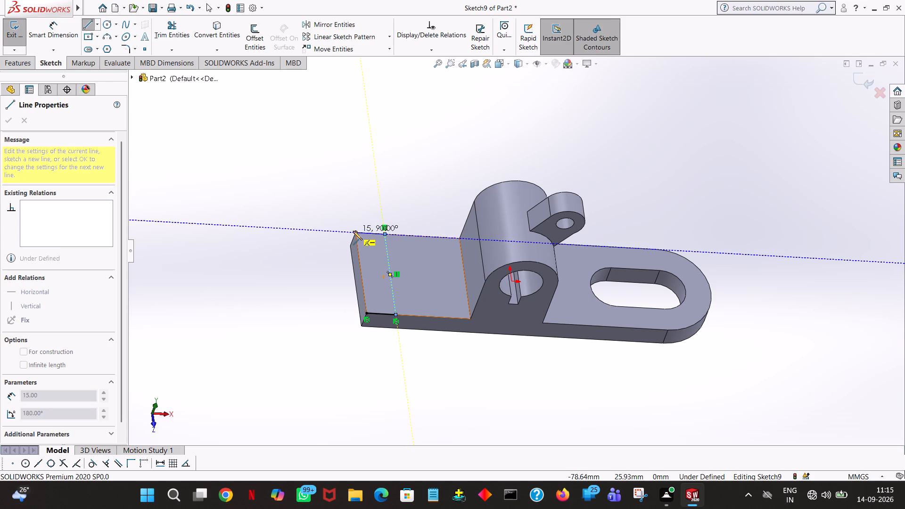
left_click(353, 231)
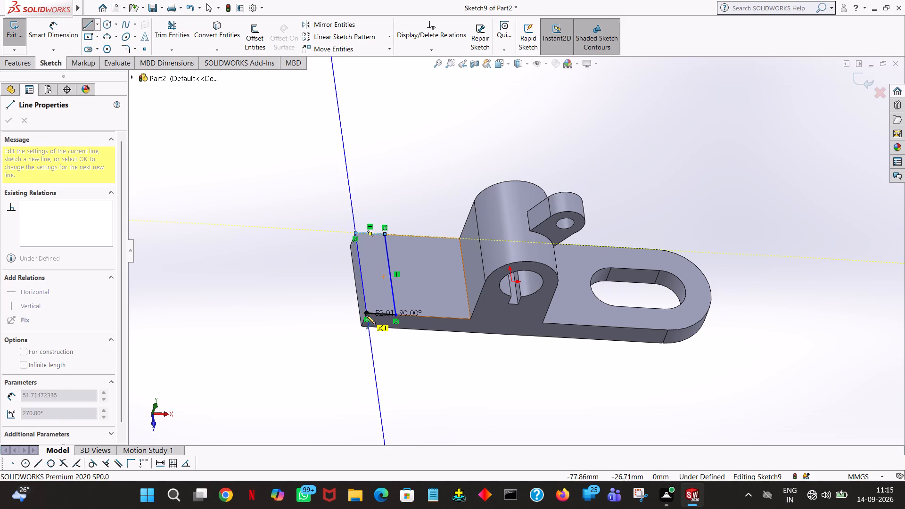
left_click(366, 313)
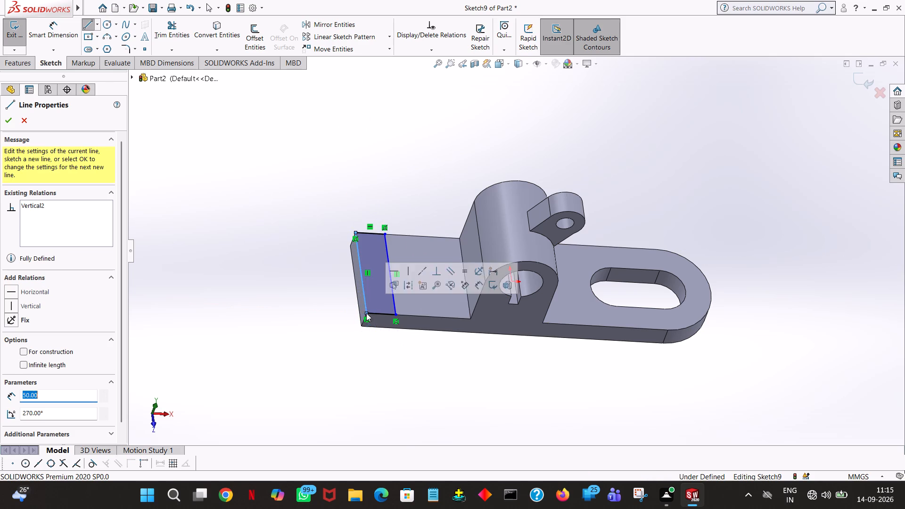
right_click(366, 313)
left_click(382, 318)
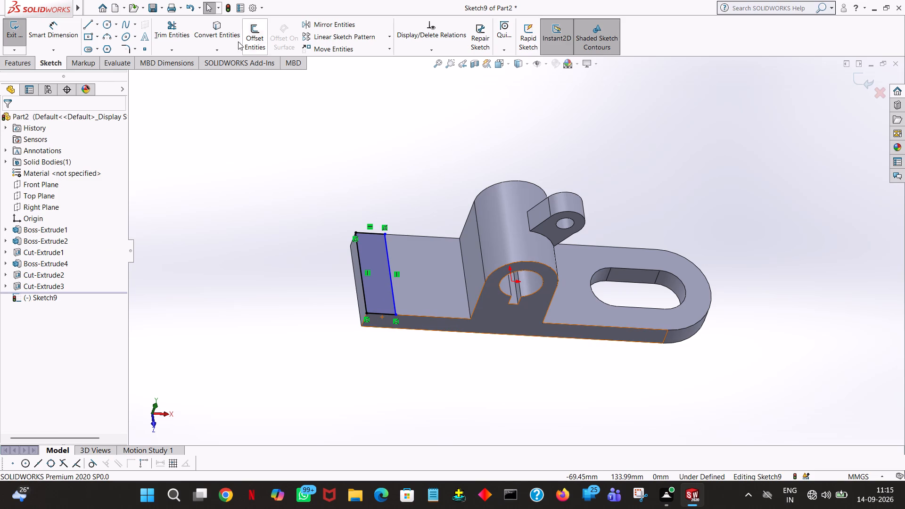
Extrude the 15 by 50 mm rectangle upward from the base with a blind depth of 43-16 (27 mm), merged with the body.
left_click(19, 62)
left_click(21, 32)
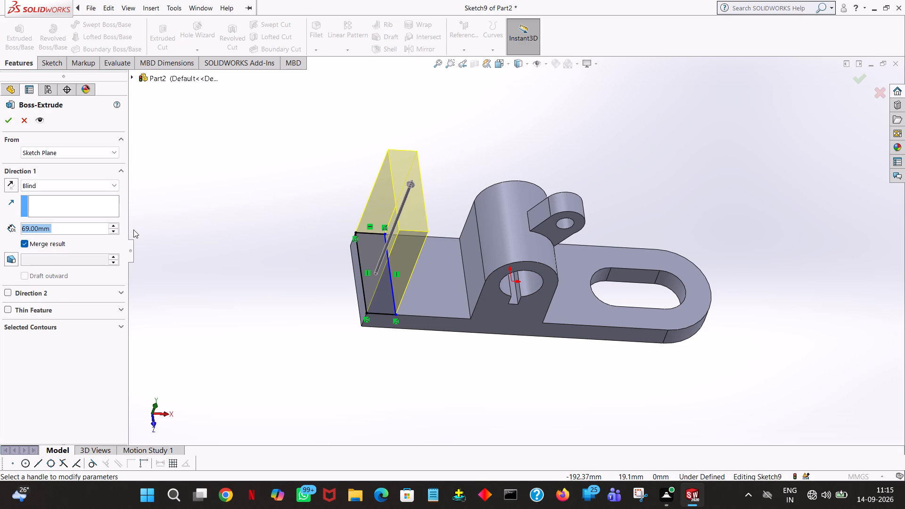
type("43")
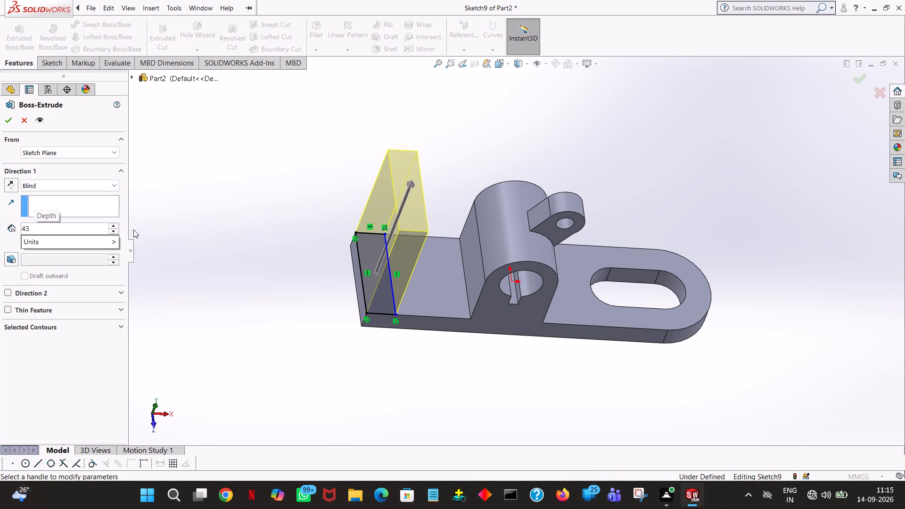
key("slash")
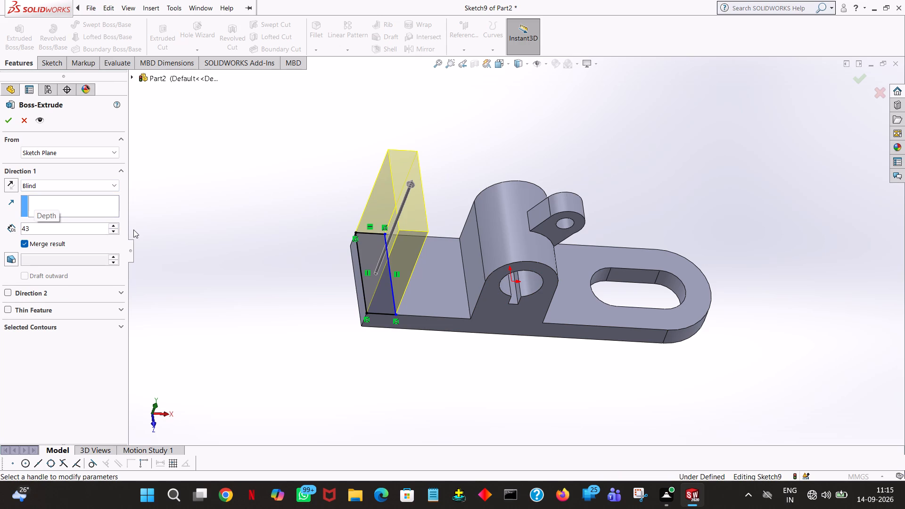
key("BackSpace")
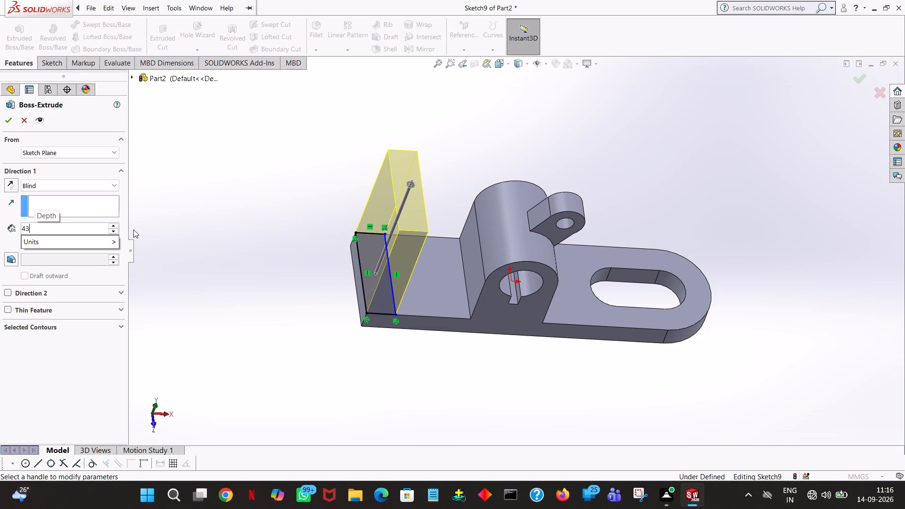
key("minus")
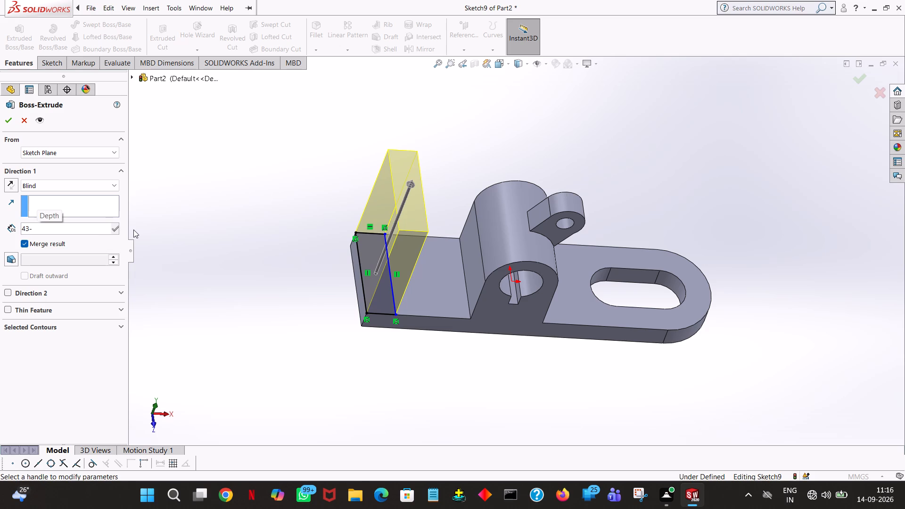
type("16")
key("Return")
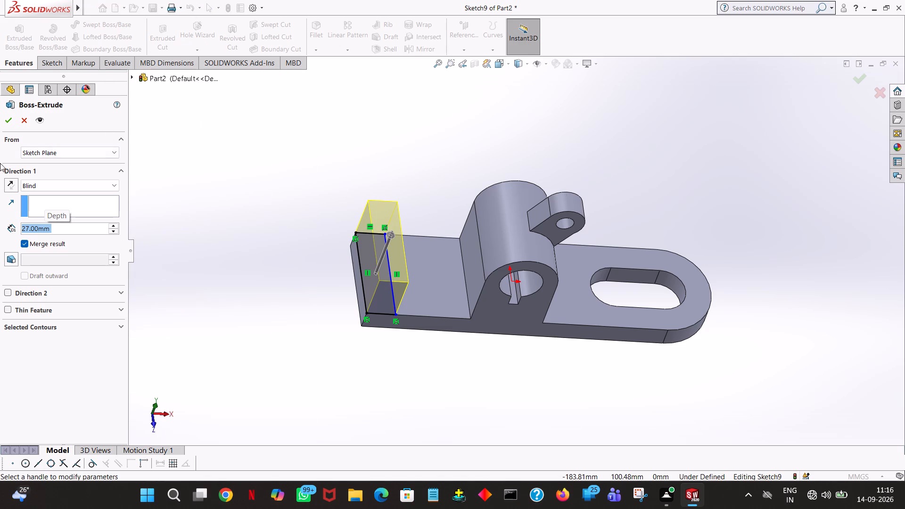
left_click(5, 125)
left_click(400, 133)
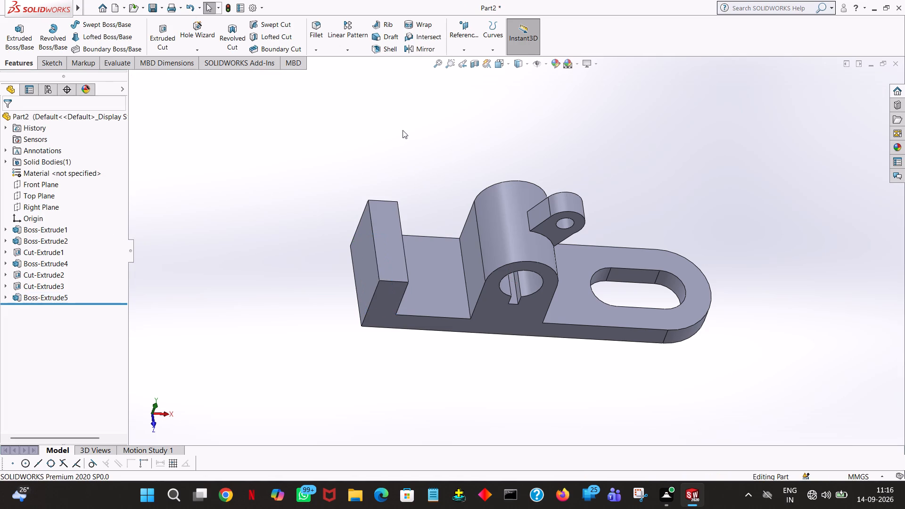
Start a boss sketch on the part's front face and draw a 10 mm line along the end block's top edge from its outer corner.
middle_click_drag(403, 130, 391, 6)
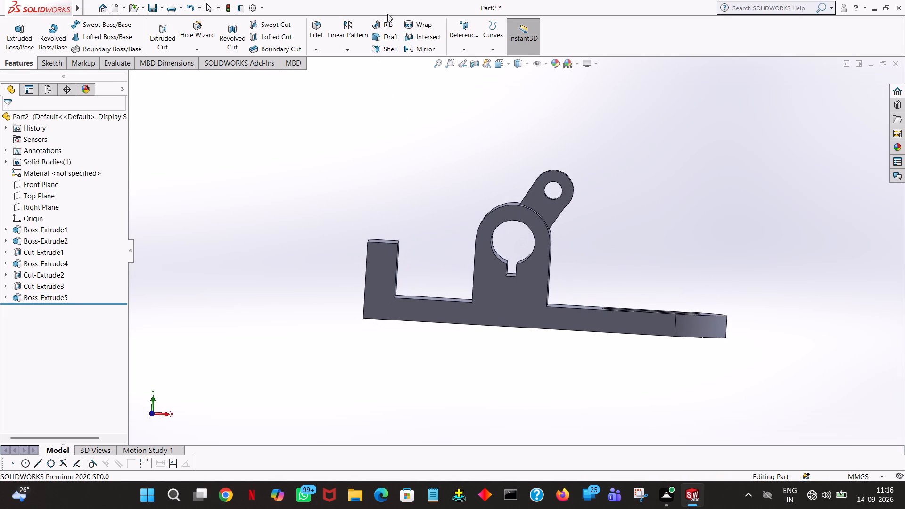
left_click(24, 36)
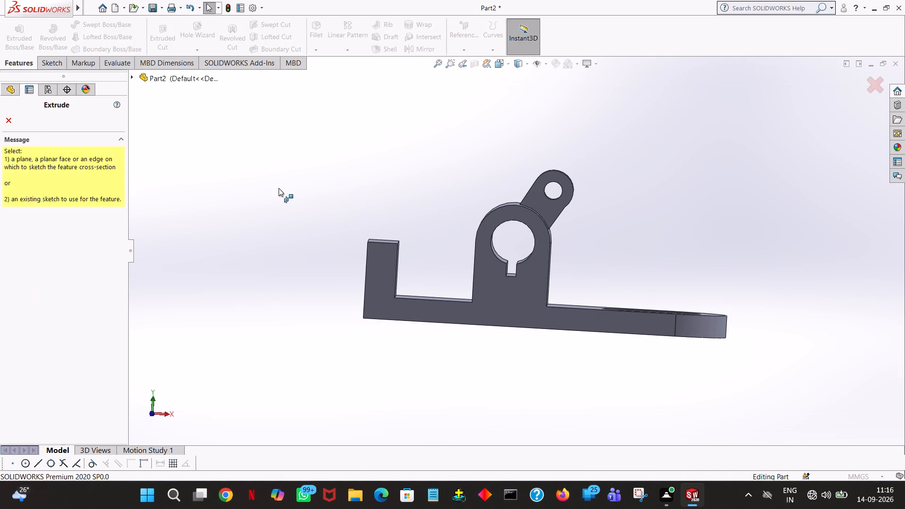
left_click(373, 260)
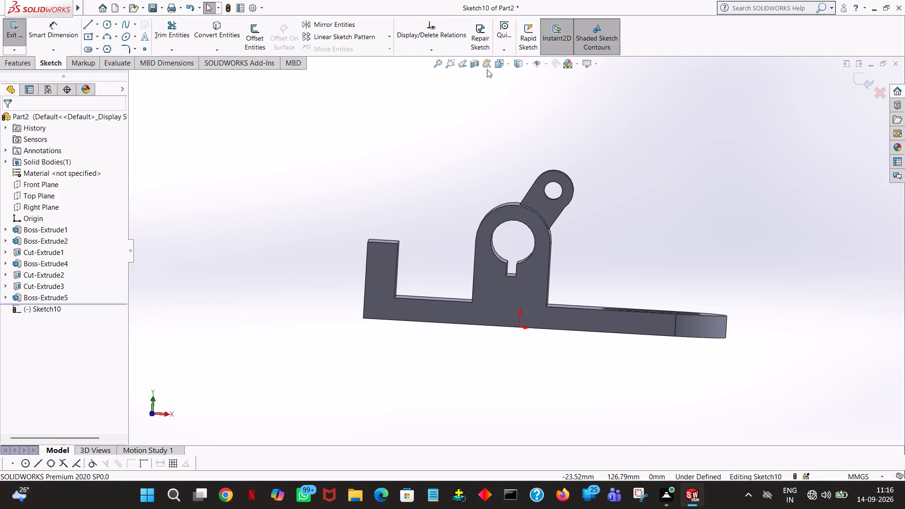
left_click(506, 66)
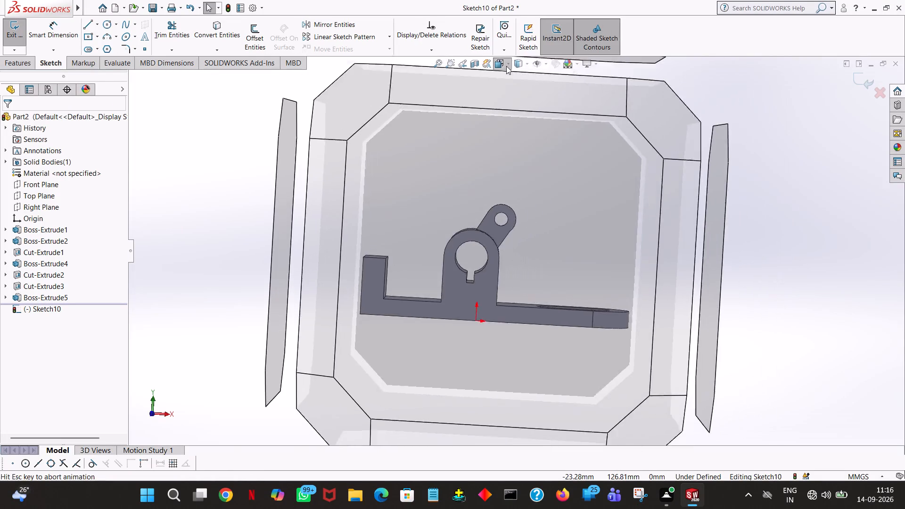
left_click(552, 113)
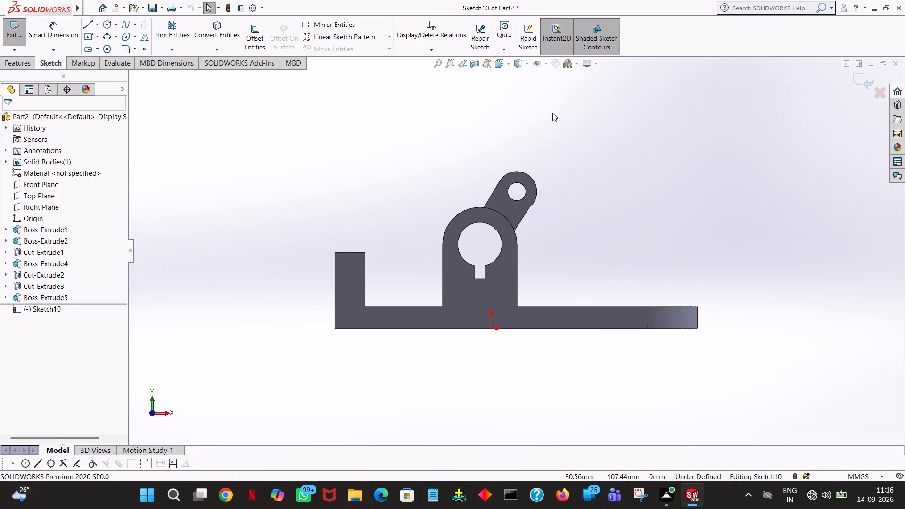
left_click(87, 24)
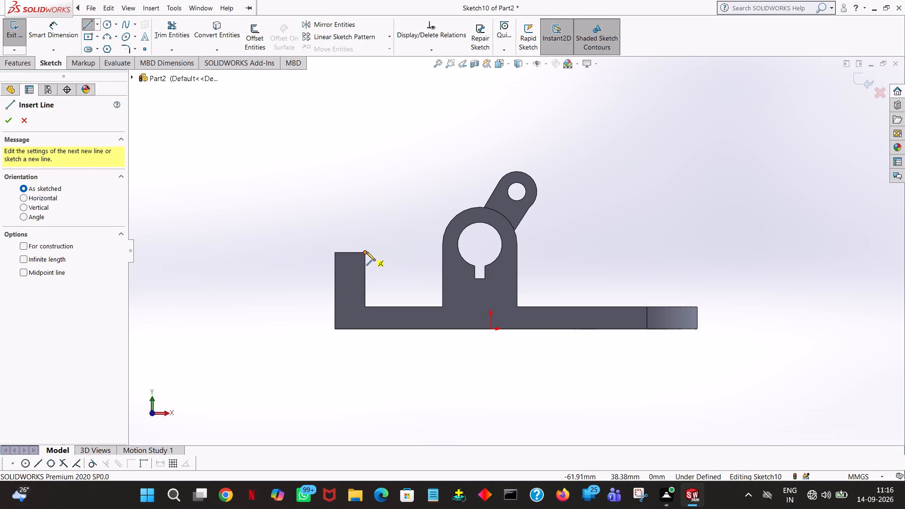
left_click(335, 252)
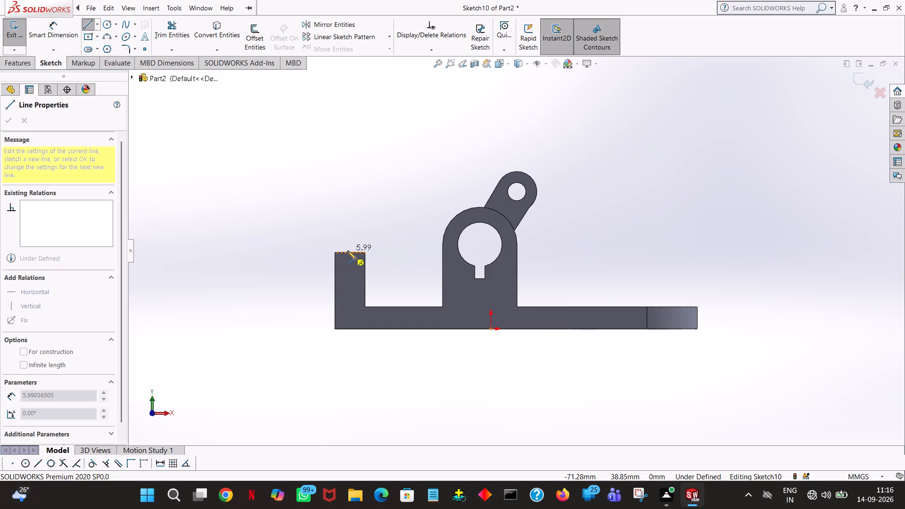
left_click(354, 251)
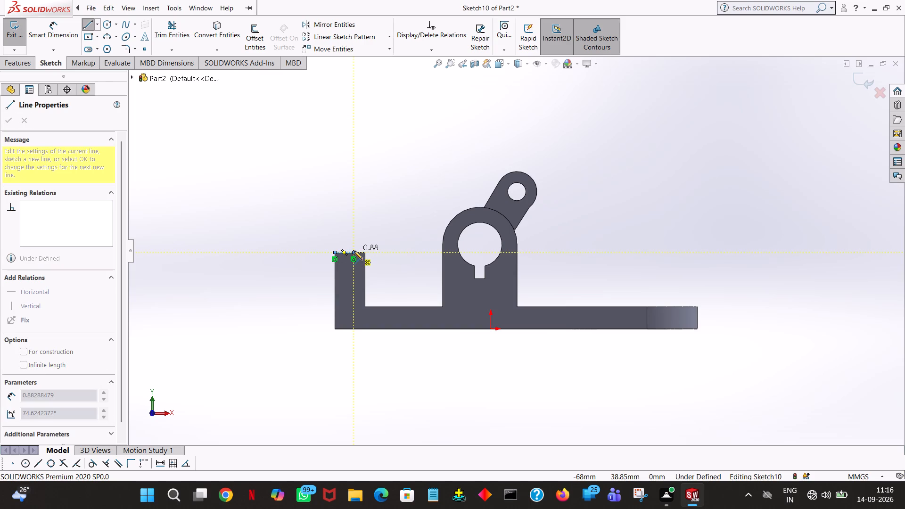
type("10")
key("Return")
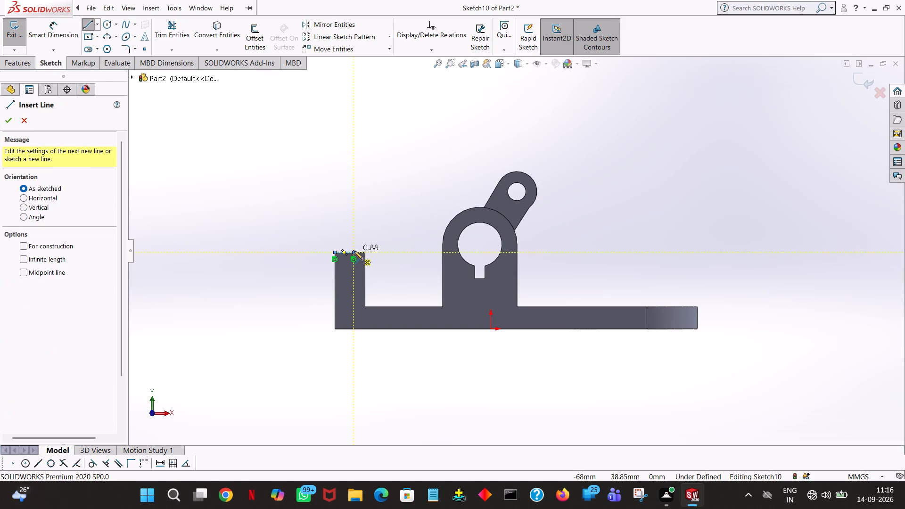
right_click(354, 251)
left_click(380, 254)
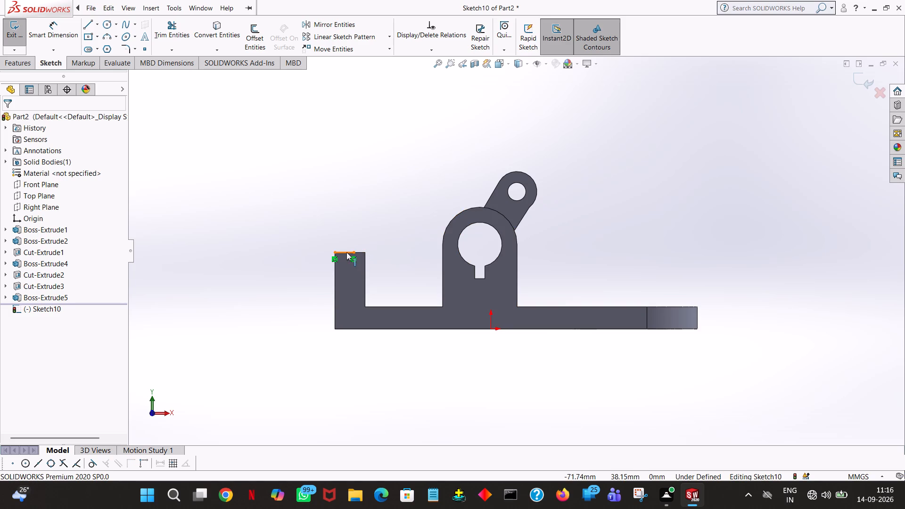
left_click(346, 252)
type("10")
key("Return")
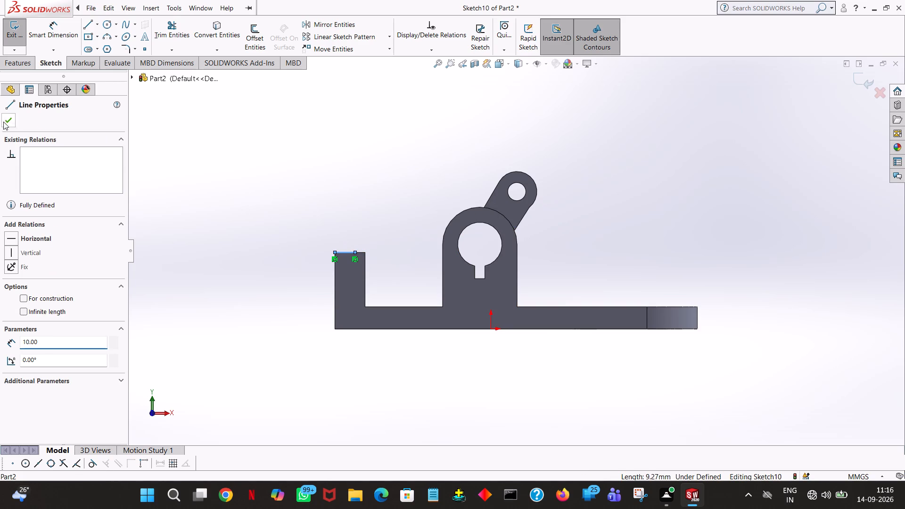
left_click(7, 126)
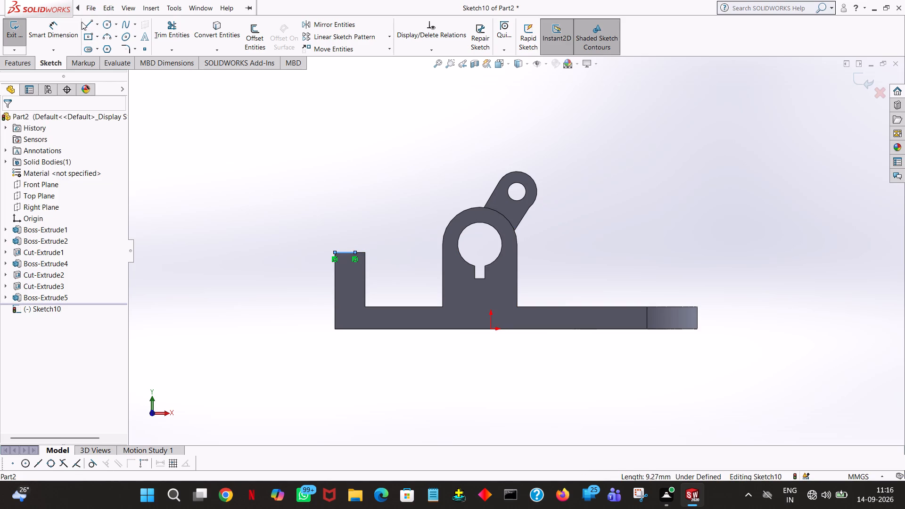
Complete a 10 by 16 mm rectangle standing on the end block with a 16 mm vertical line, a 10 mm top line and a closing side.
left_click(82, 22)
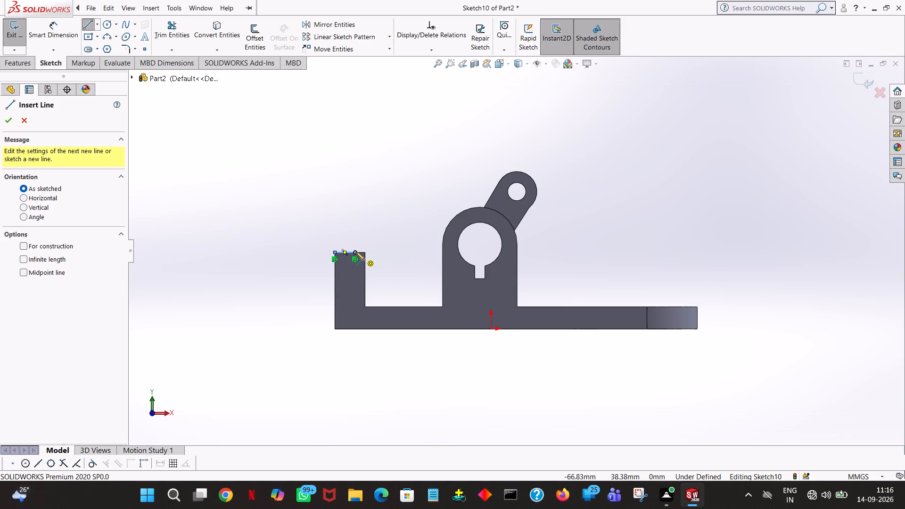
left_click(355, 252)
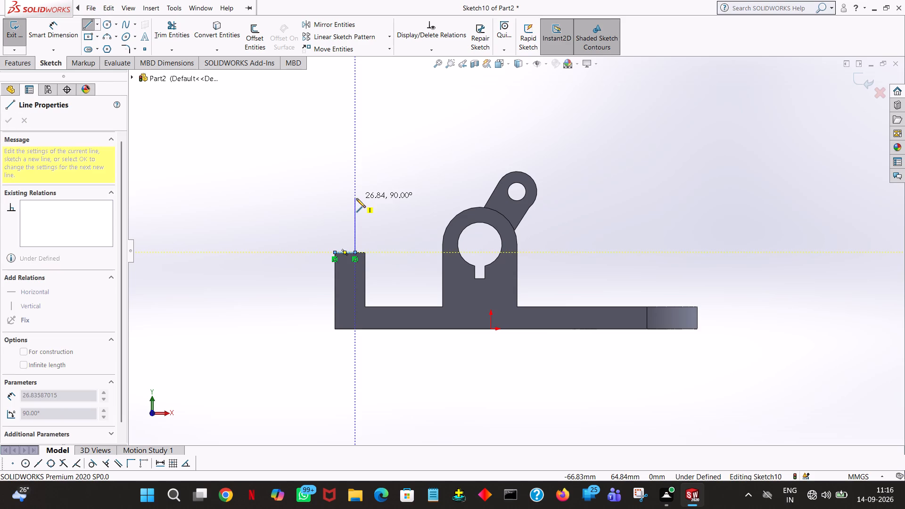
left_click(356, 198)
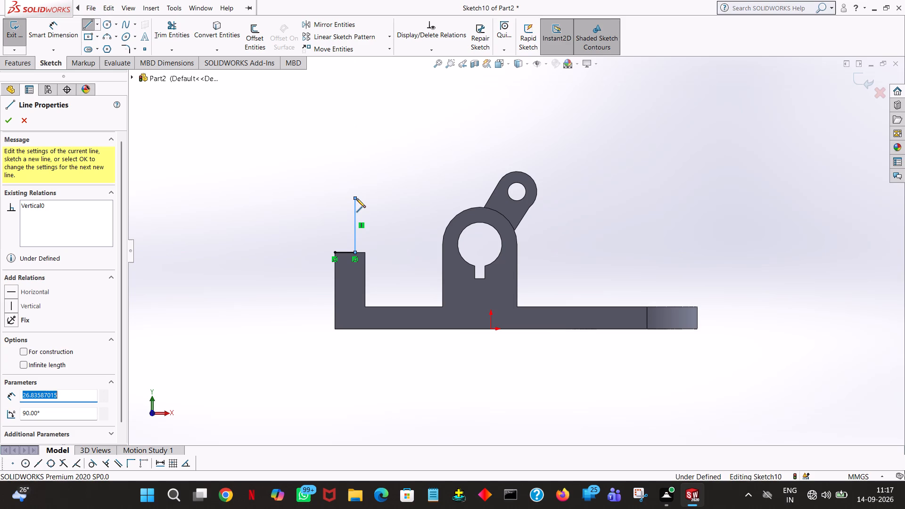
key("1")
key("6")
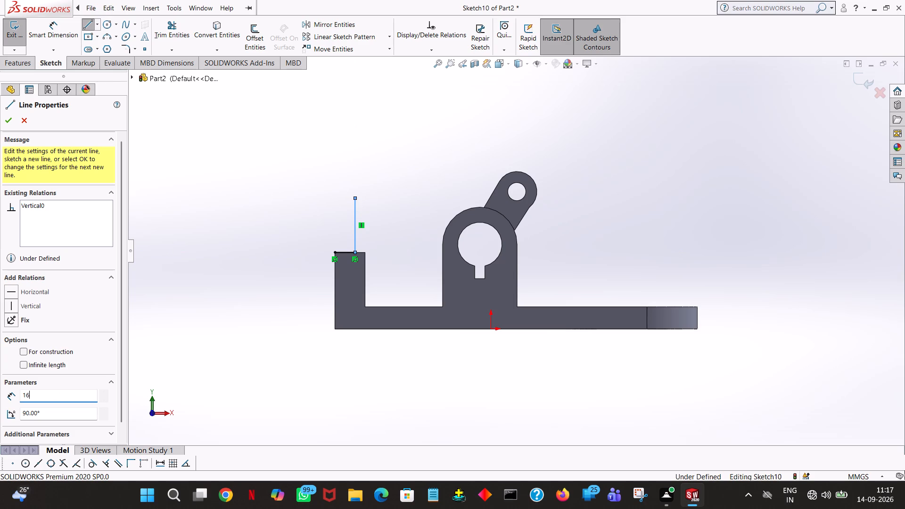
key("Return")
left_click(334, 220)
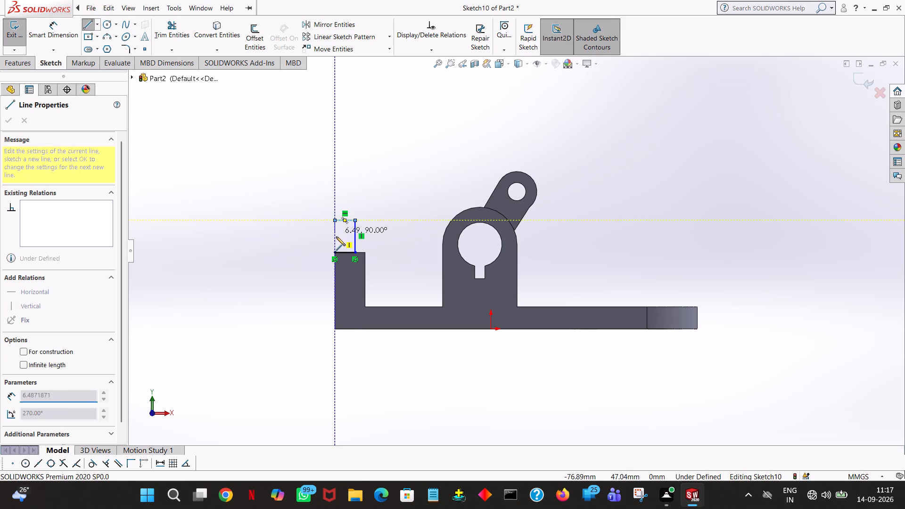
left_click(336, 253)
right_click(336, 254)
left_click(353, 262)
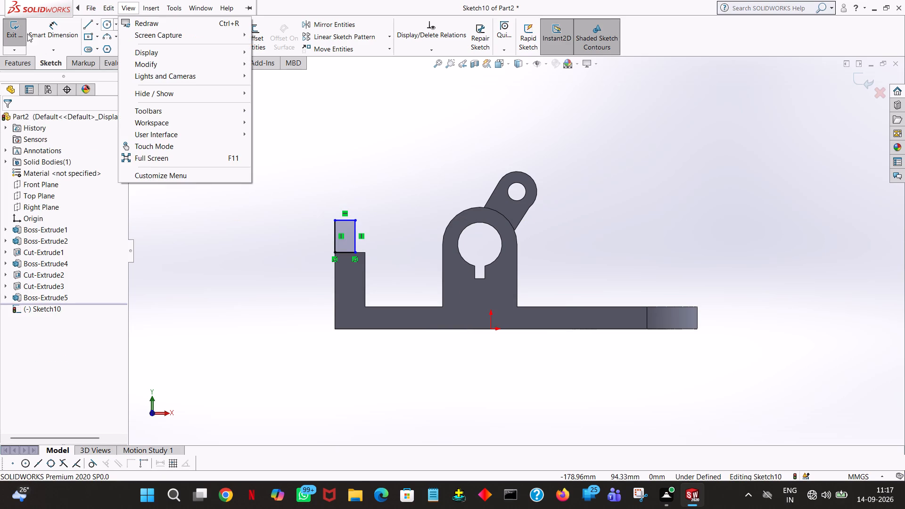
Dimension the vertical distance from the midpoint of the rectangle's inner side to its top line.
left_click(51, 32)
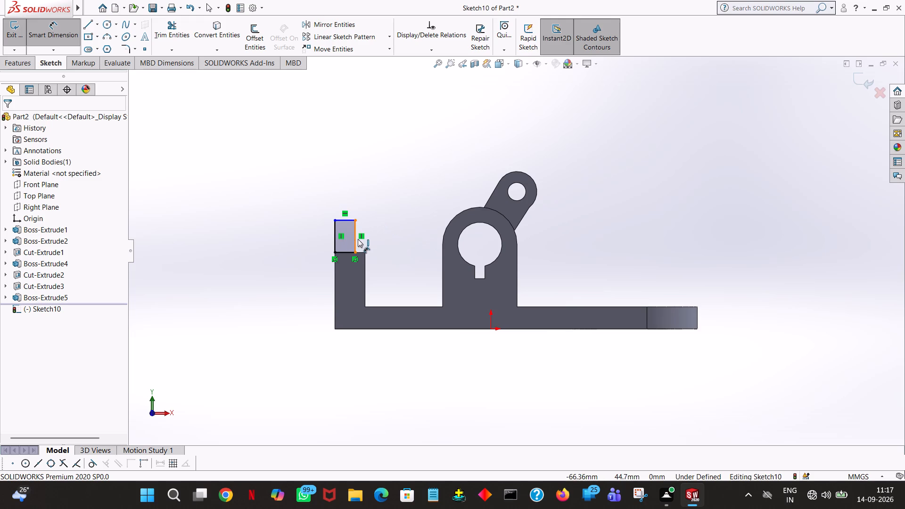
left_click(355, 237)
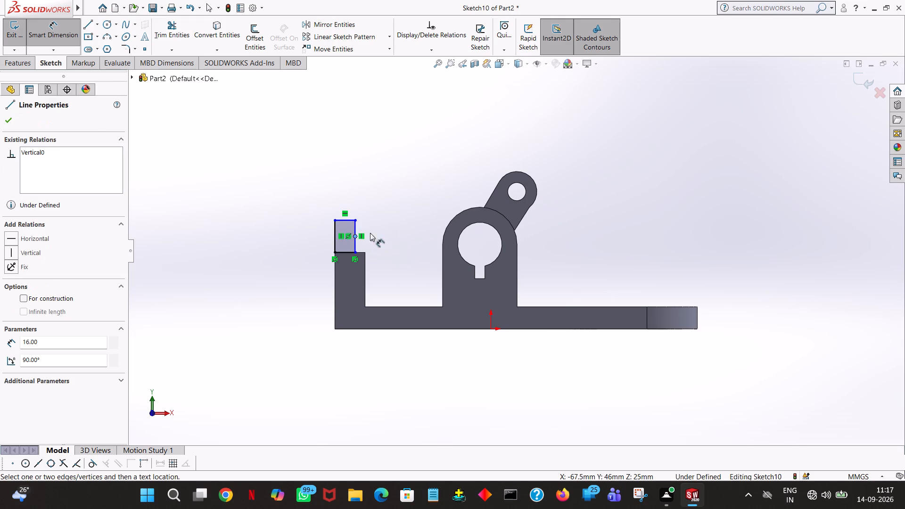
left_click(356, 226)
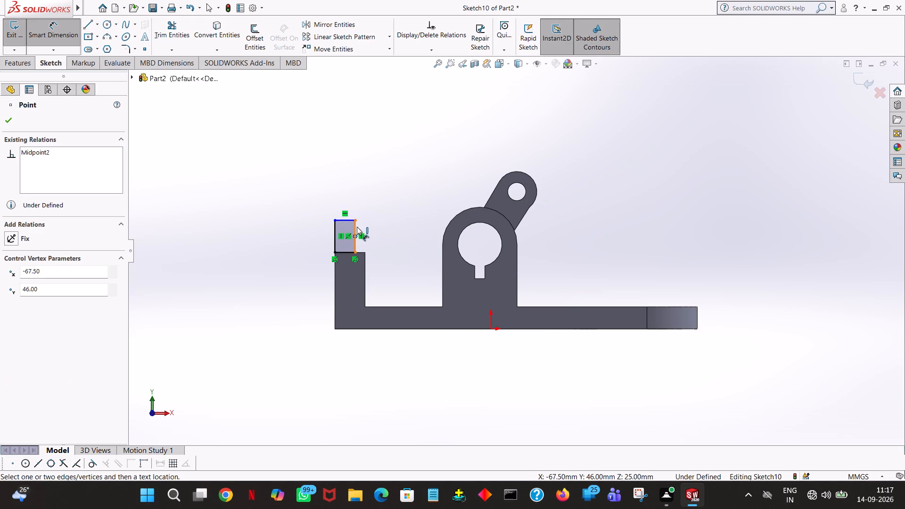
left_click(357, 227)
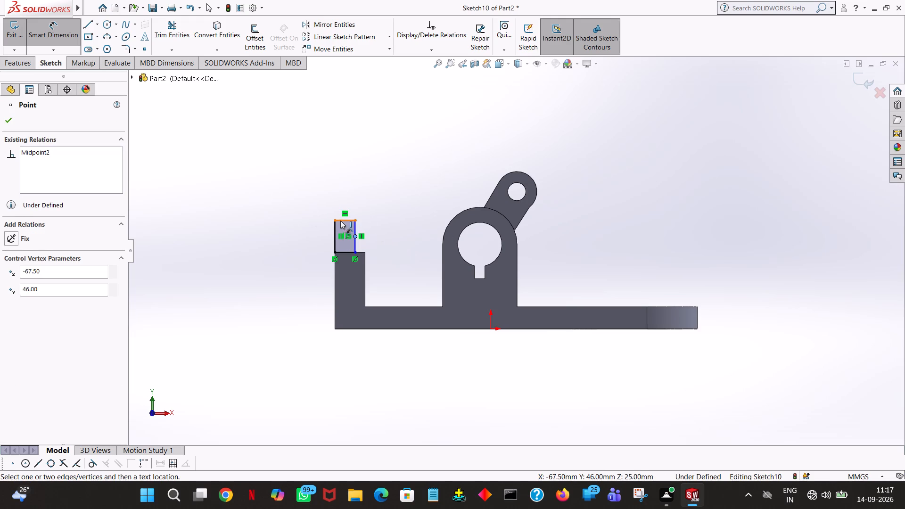
left_click(343, 218)
left_click(374, 180)
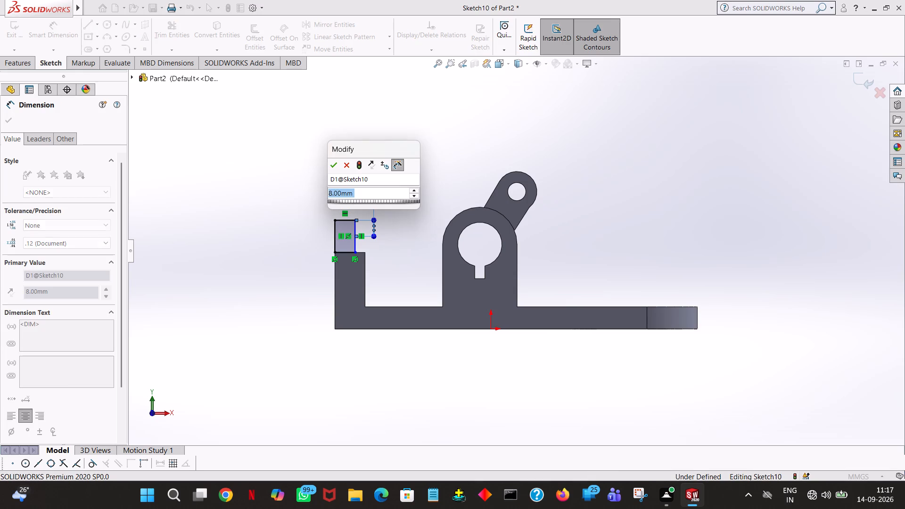
left_click(331, 165)
left_click(390, 171)
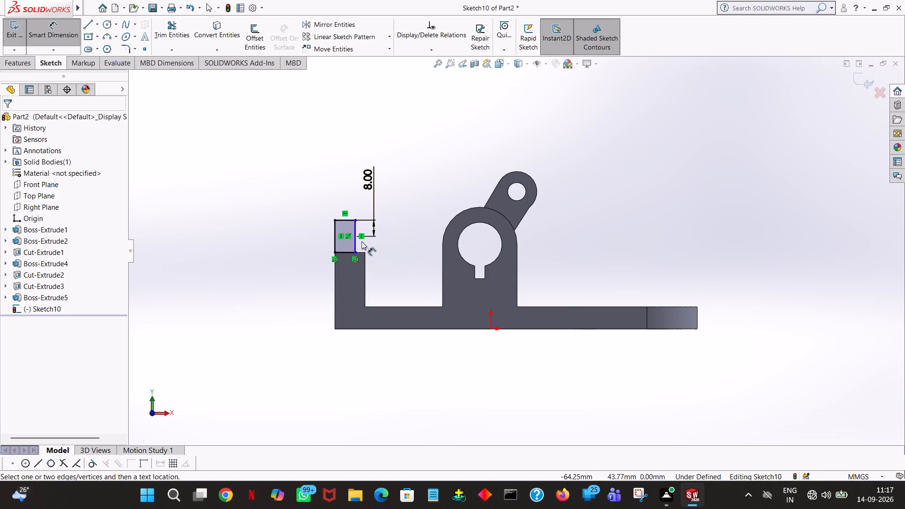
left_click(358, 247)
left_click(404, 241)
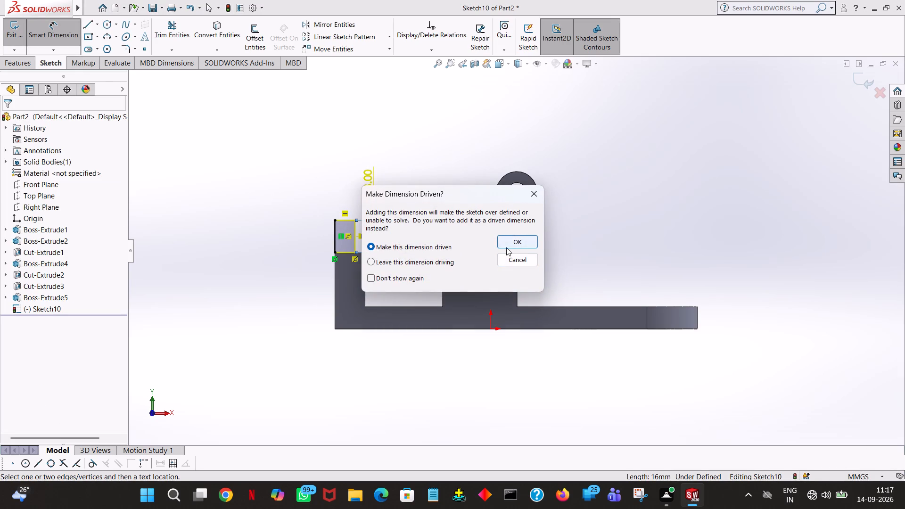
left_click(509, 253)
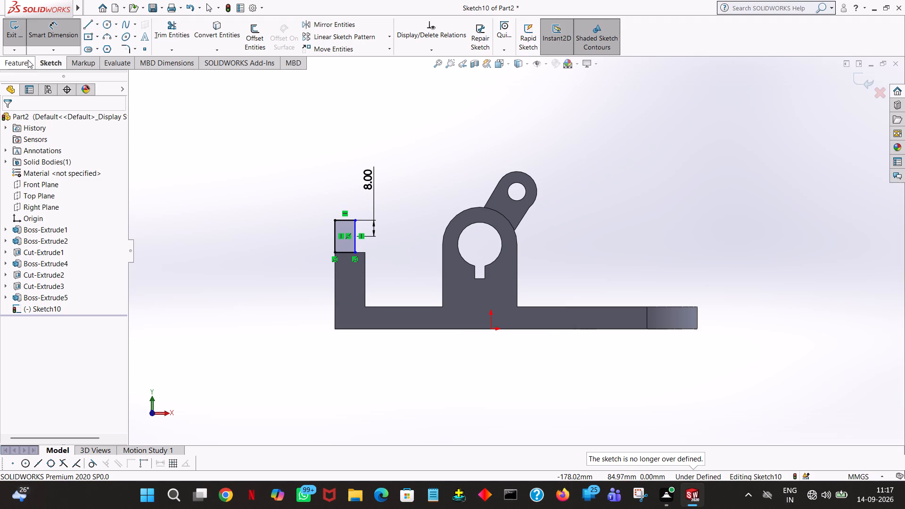
Extrude the 10 by 16 mm rectangle on the end block with a blind depth of 50 mm, direction reversed and merged with the body.
left_click(22, 62)
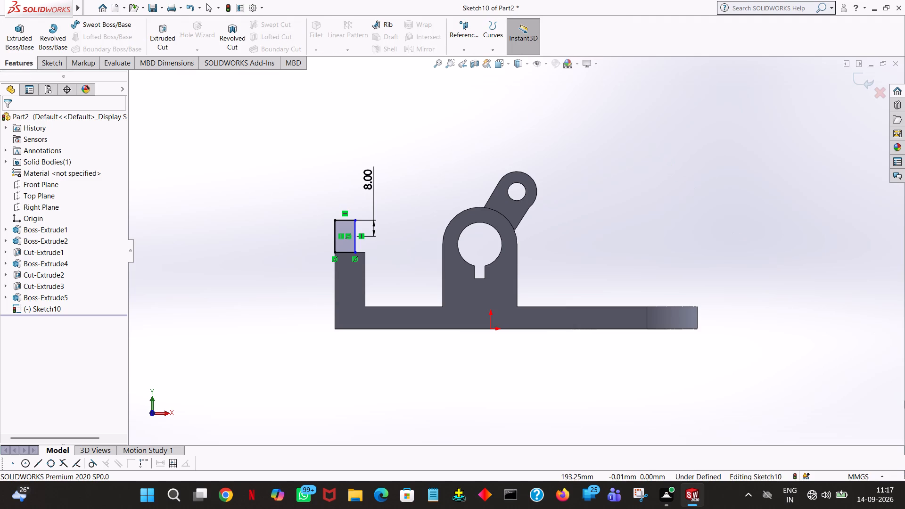
middle_click_drag(650, 260, 607, 251)
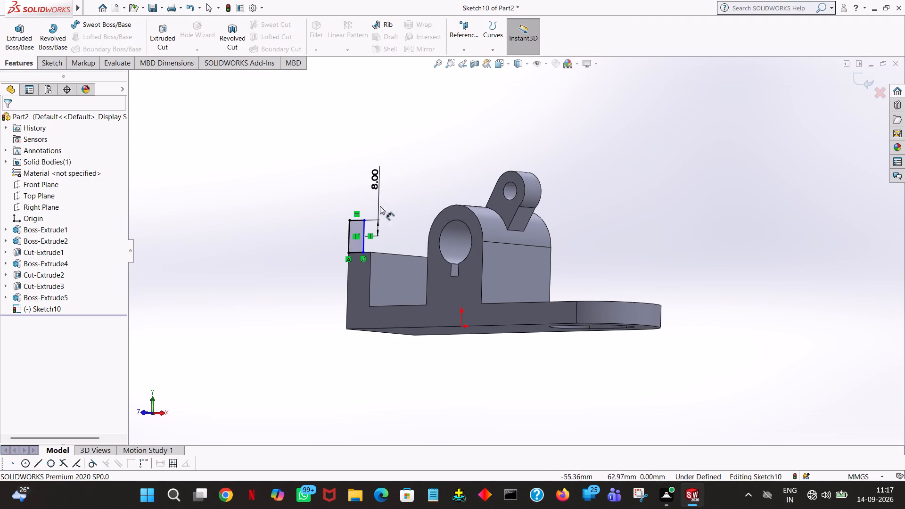
left_click(16, 40)
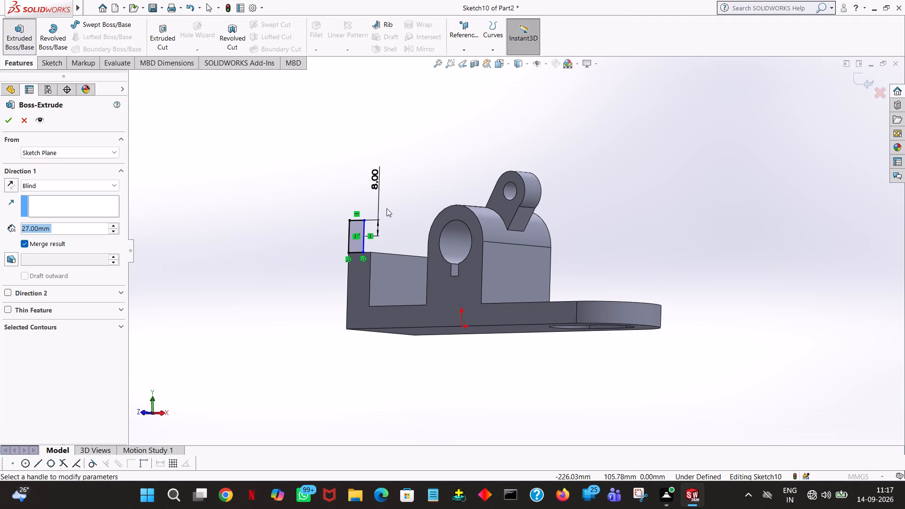
left_click(12, 189)
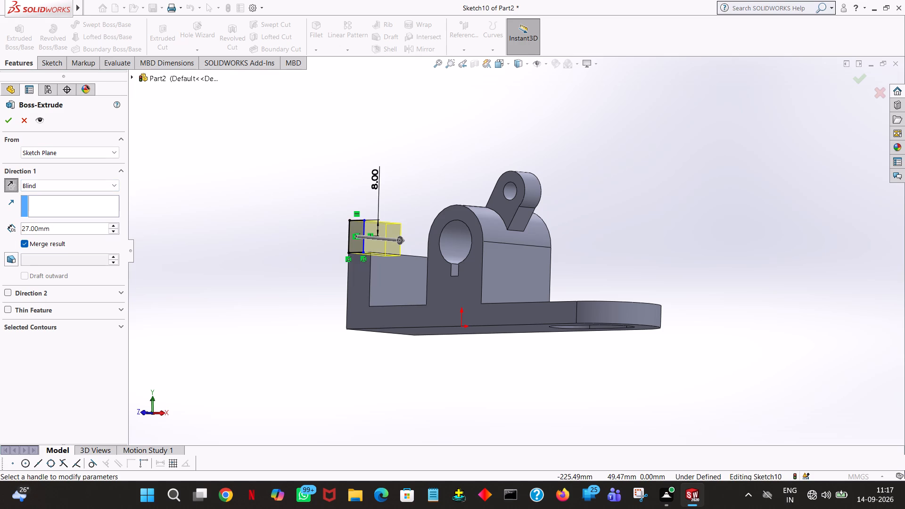
left_click_drag(81, 227, 0, 207)
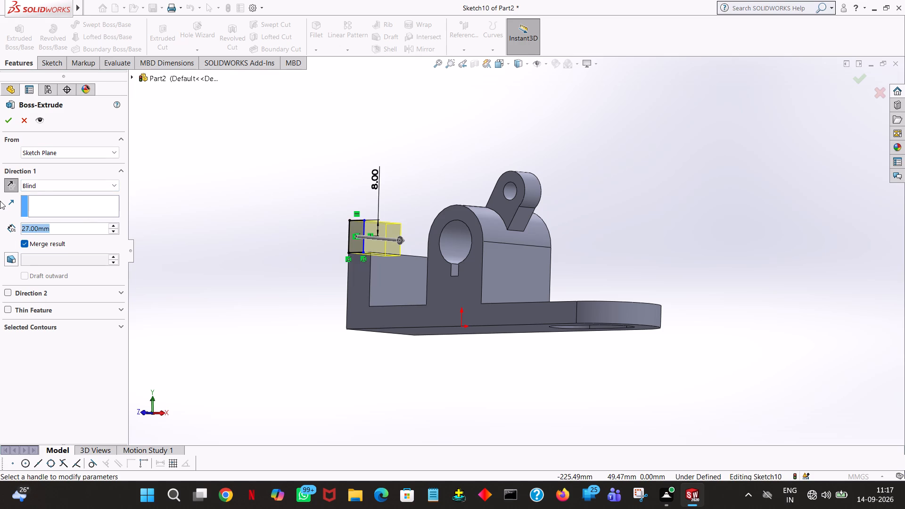
type("50")
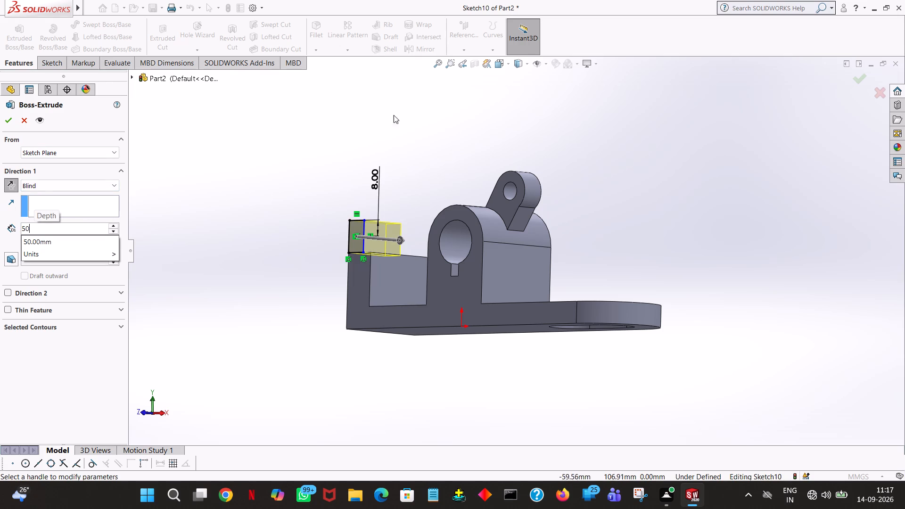
left_click(411, 121)
middle_click_drag(790, 179, 733, 281)
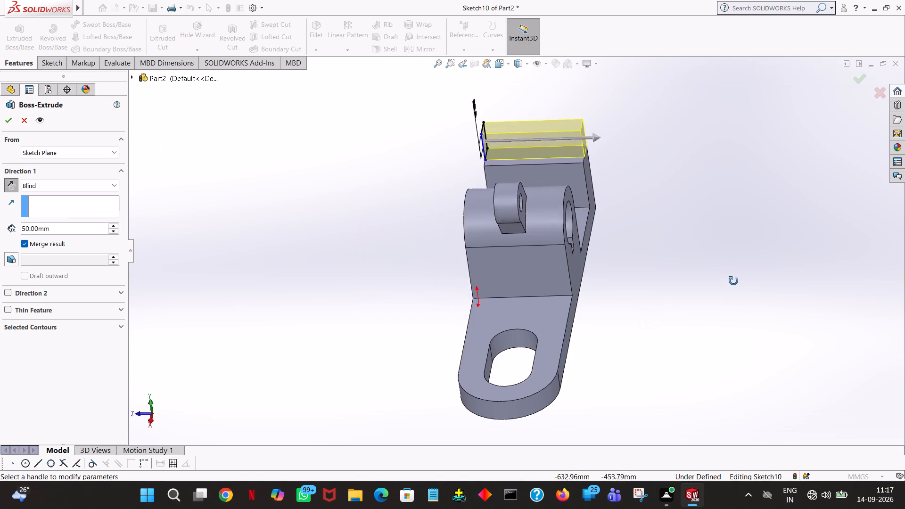
middle_click_drag(733, 281, 741, 287)
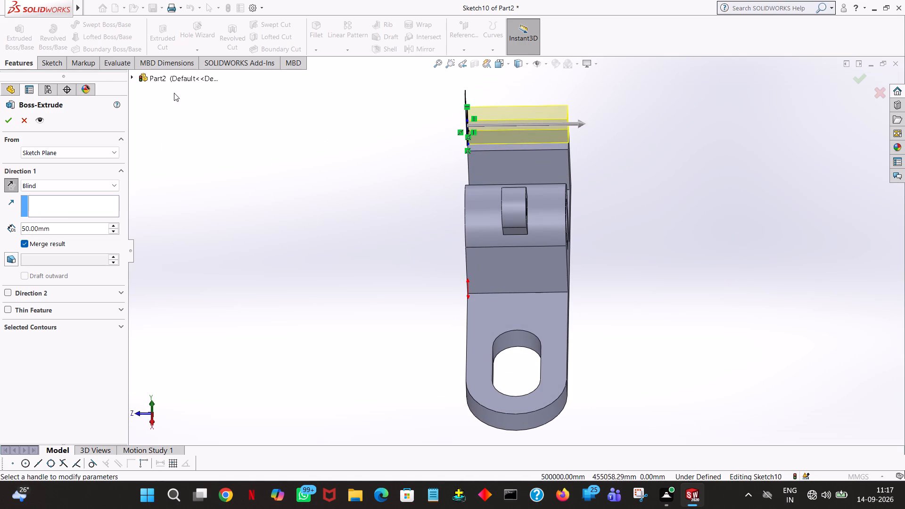
left_click(4, 116)
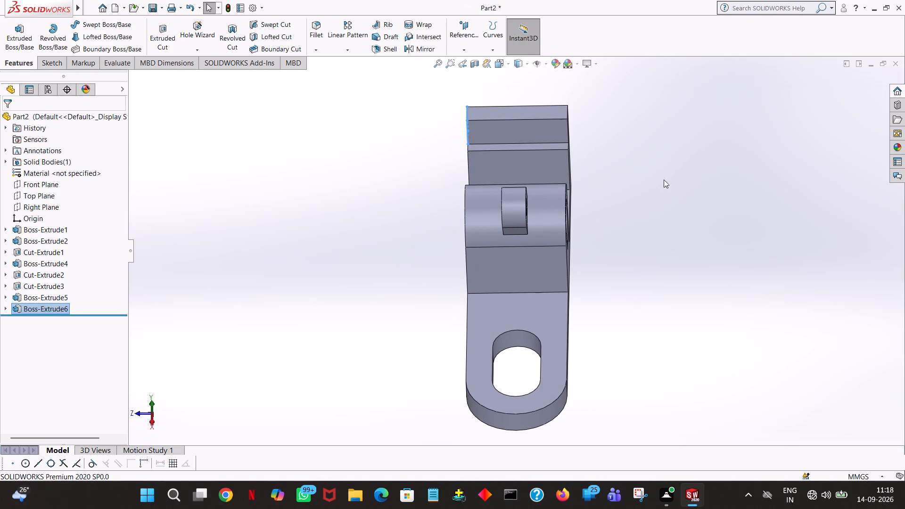
left_click(649, 146)
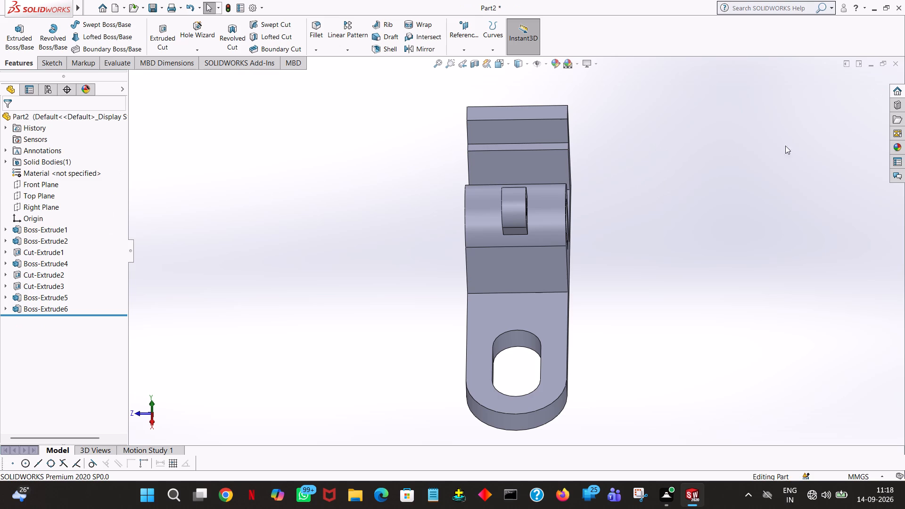
Examine the stepped end block and the rest of the bracket from several sides.
middle_click_drag(798, 151, 892, 92)
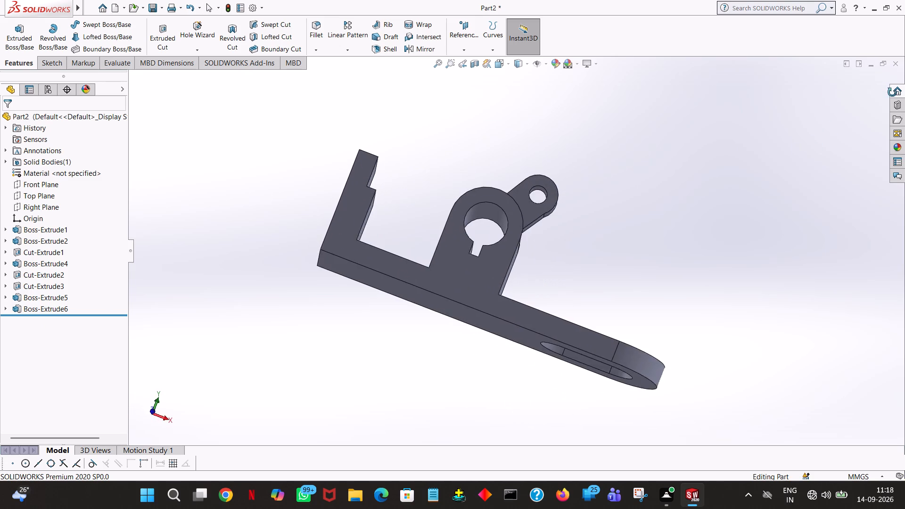
middle_click_drag(892, 92, 93, 422)
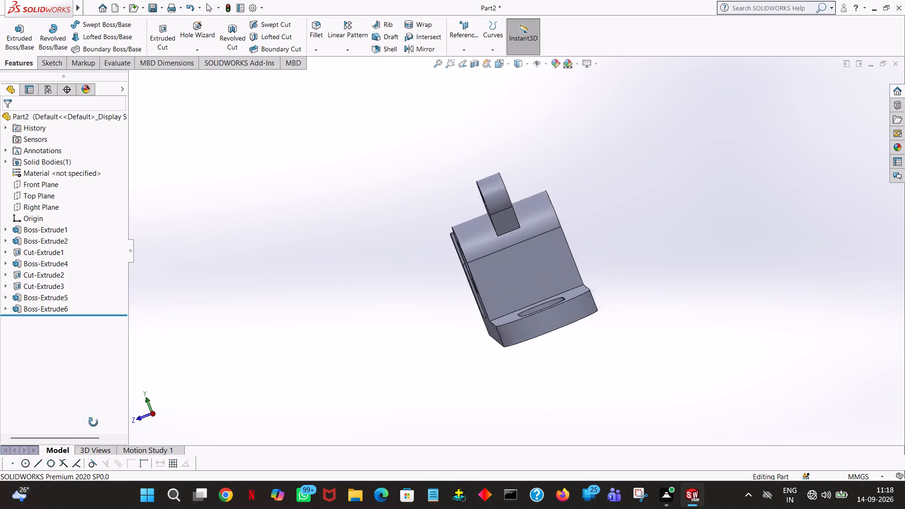
middle_click_drag(93, 422, 156, 373)
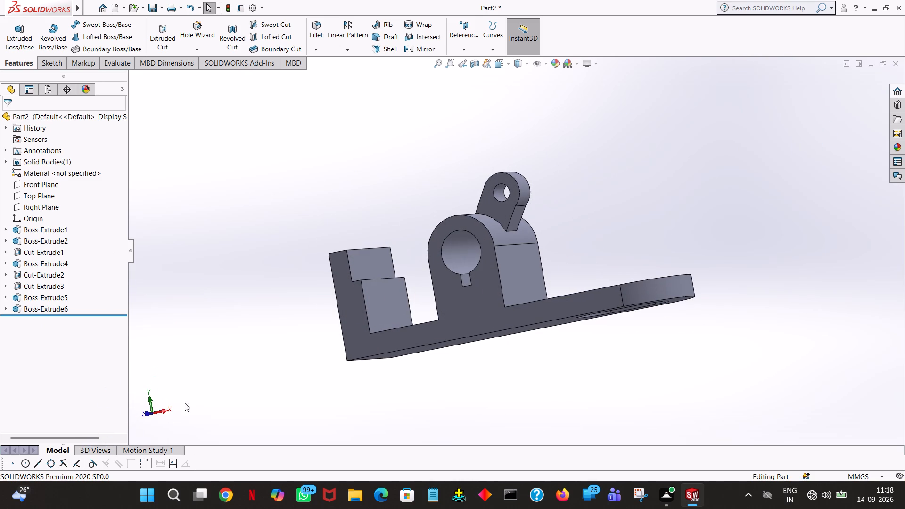
middle_click_drag(274, 162, 294, 176)
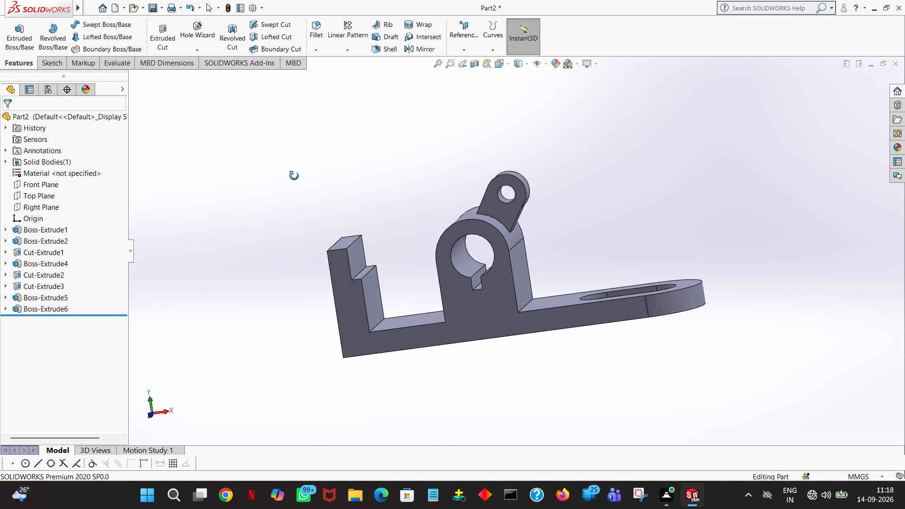
middle_click_drag(294, 176, 307, 224)
right_click(310, 227)
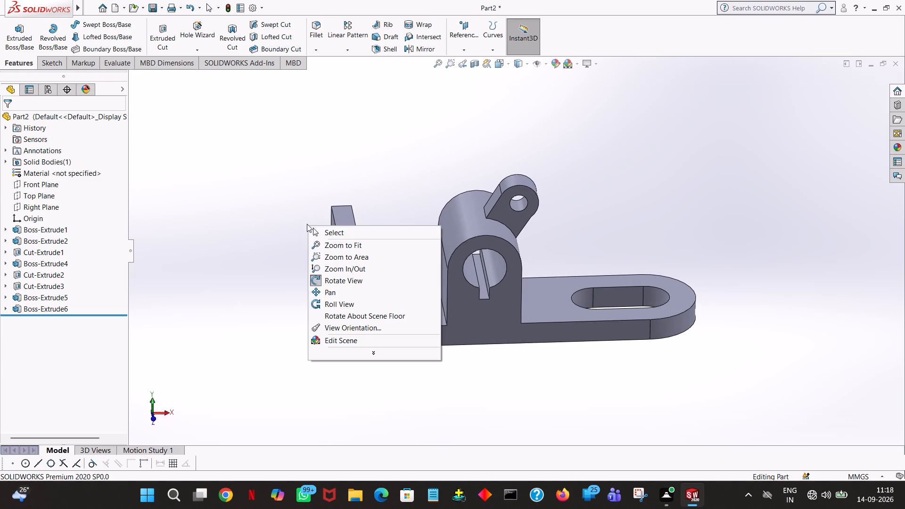
middle_click_drag(307, 224, 303, 213)
left_click(282, 192)
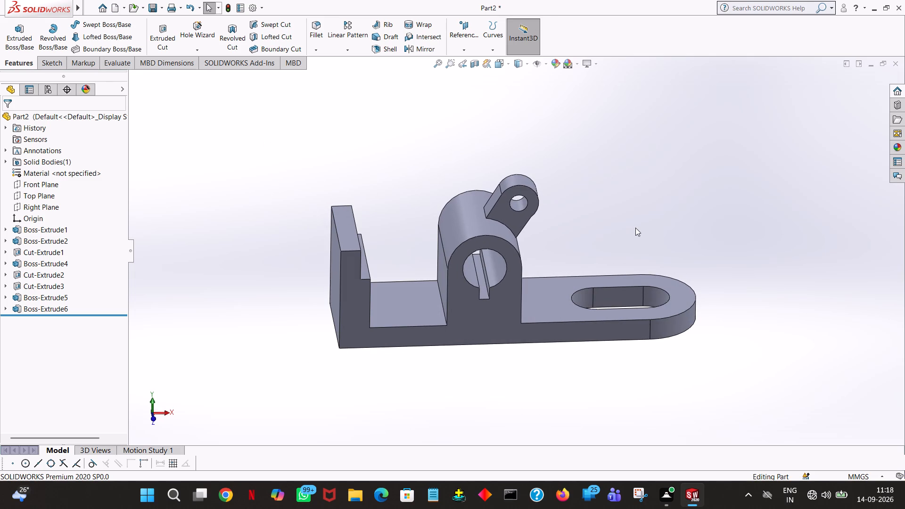
Round the end block's front upper corner with a 10 mm face fillet between the part's front face and the block's top face.
middle_click_drag(635, 228, 576, 273)
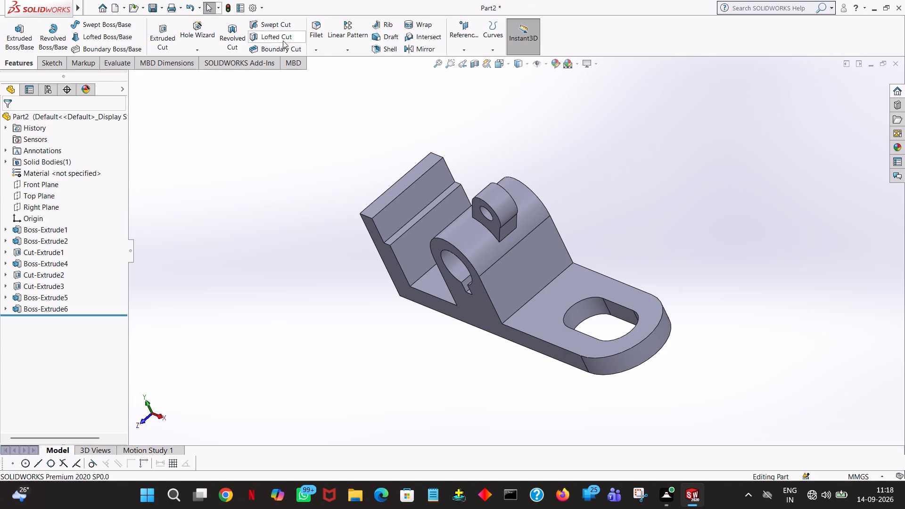
left_click(321, 38)
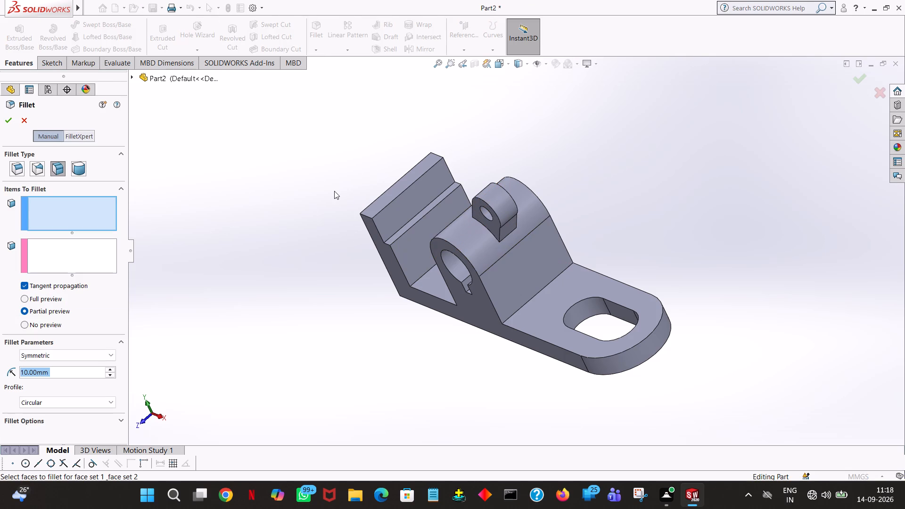
middle_click_drag(411, 228, 411, 191)
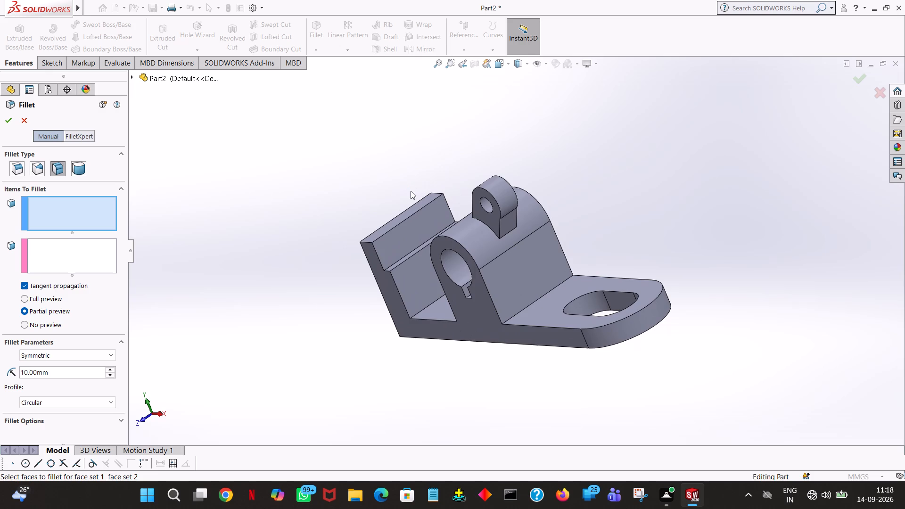
left_click(376, 261)
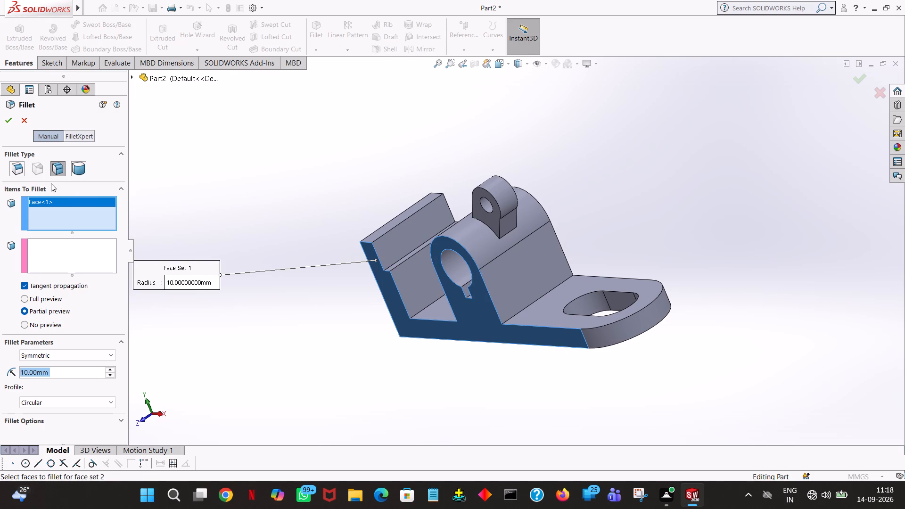
left_click(67, 257)
left_click(378, 233)
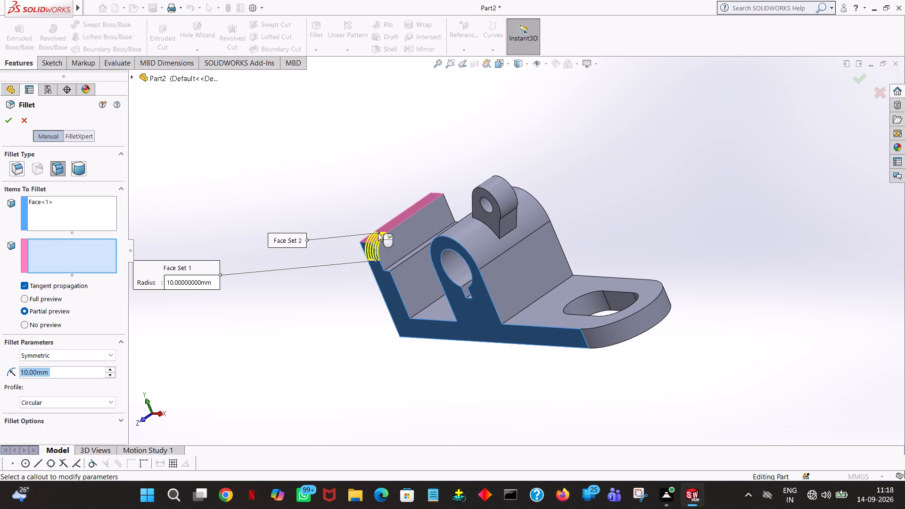
left_click(8, 123)
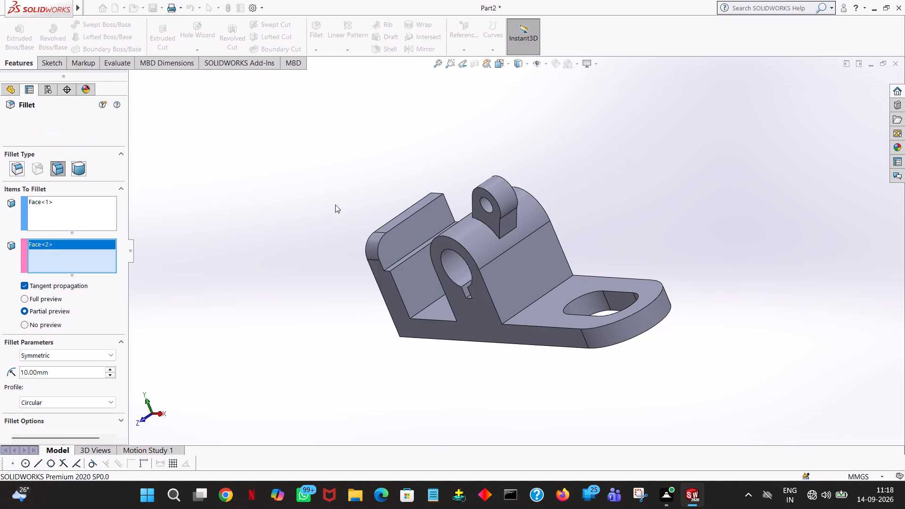
Round the end block's rear upper corner with a 10 mm face fillet between the part's rear face and the block's top face.
middle_click_drag(589, 214, 605, 269)
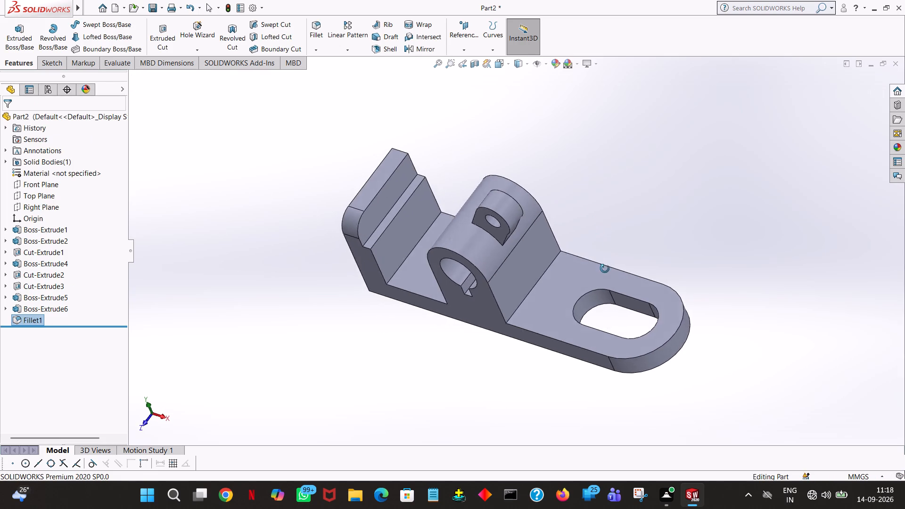
middle_click_drag(605, 269, 542, 508)
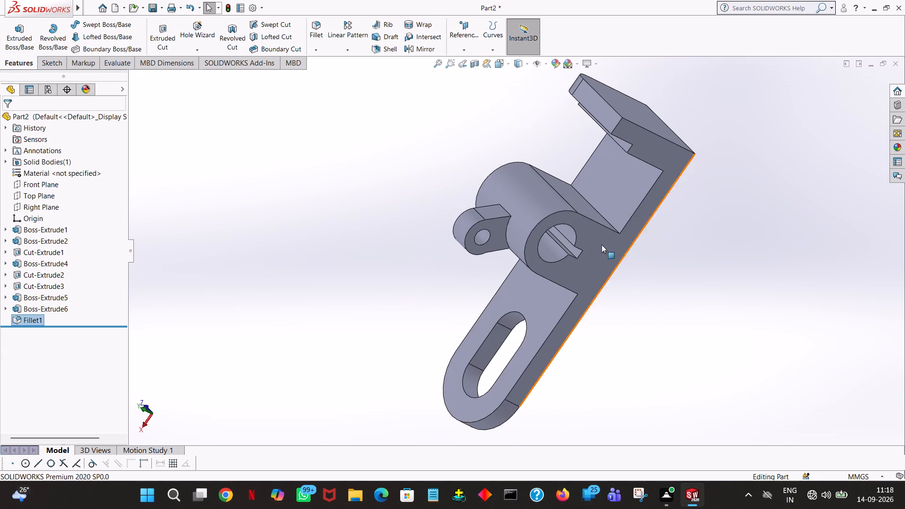
left_click(316, 27)
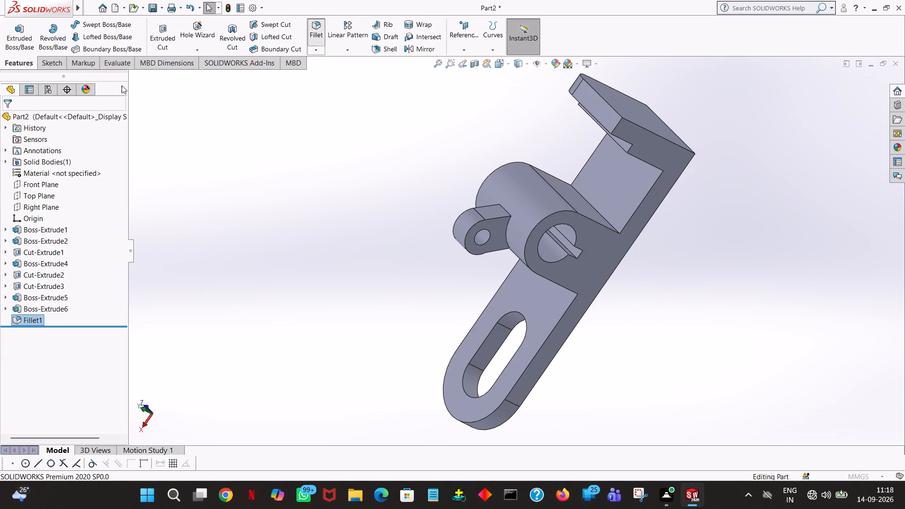
left_click(647, 138)
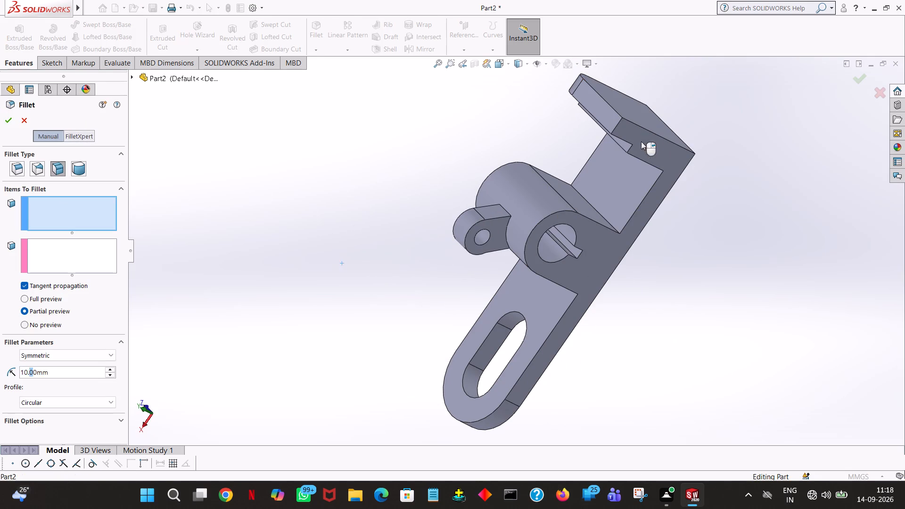
left_click(76, 245)
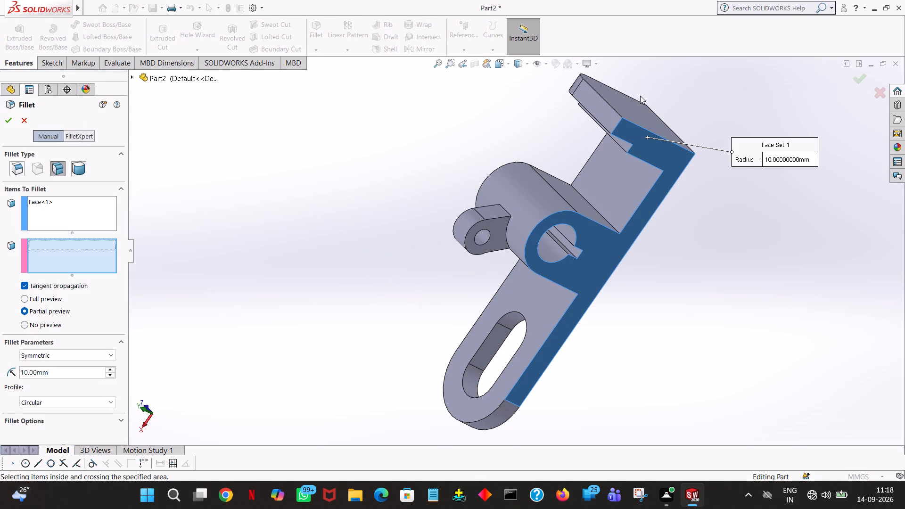
left_click(596, 112)
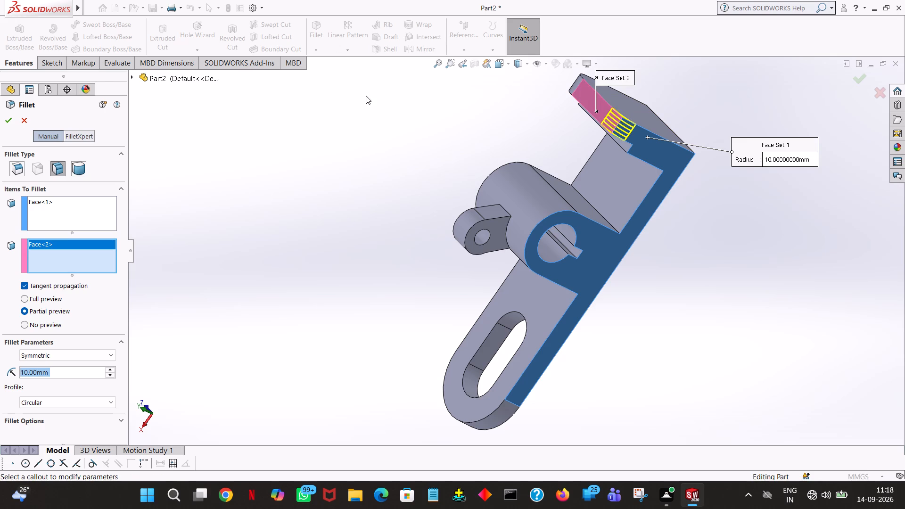
left_click(2, 124)
Examine the rounded end block and the whole bracket from the front, rear and underside, dismissing the pop-up notification.
middle_click_drag(738, 260, 765, 202)
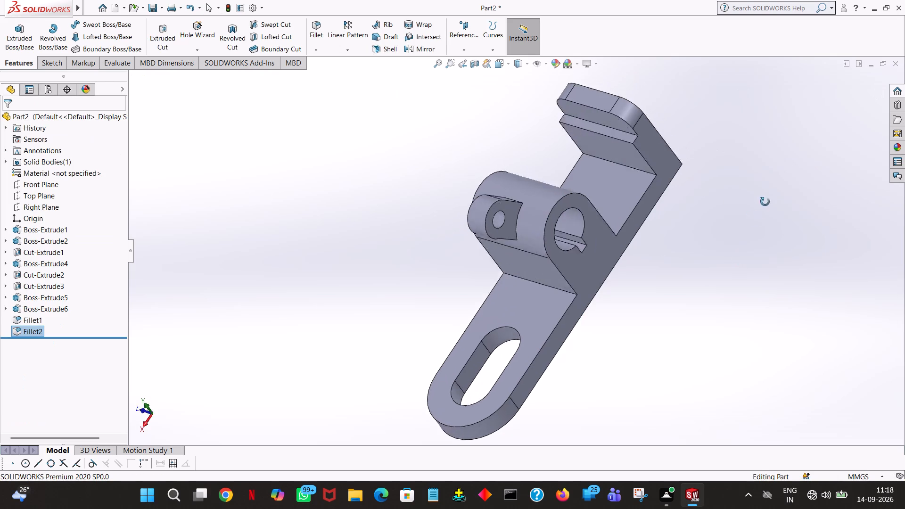
middle_click_drag(765, 202, 811, 149)
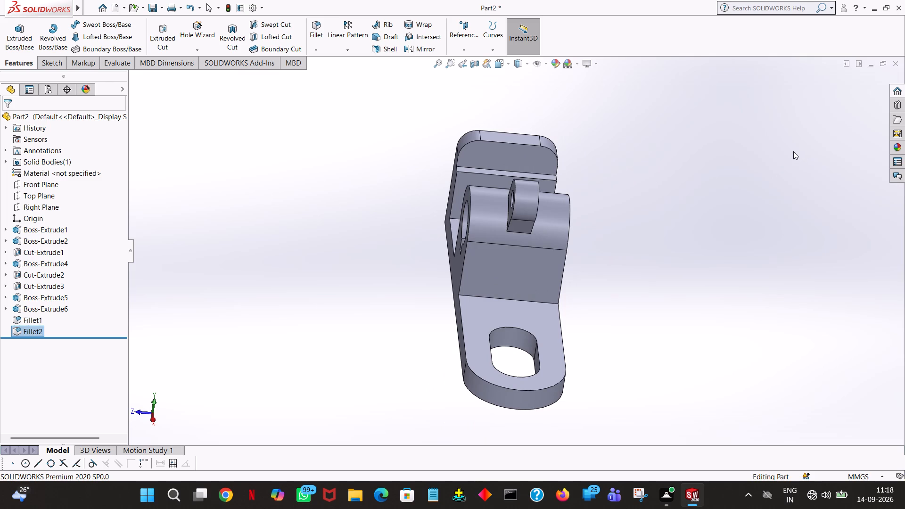
middle_click_drag(793, 151, 888, 147)
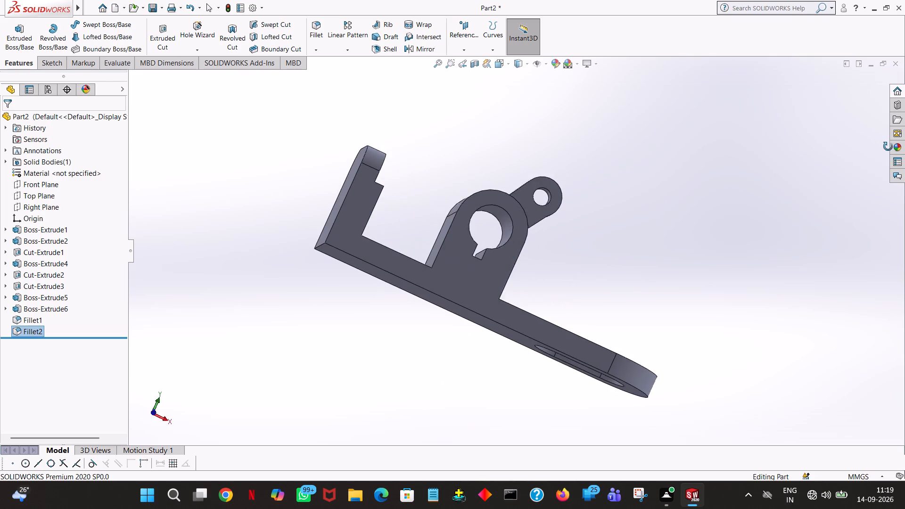
middle_click_drag(888, 147, 891, 149)
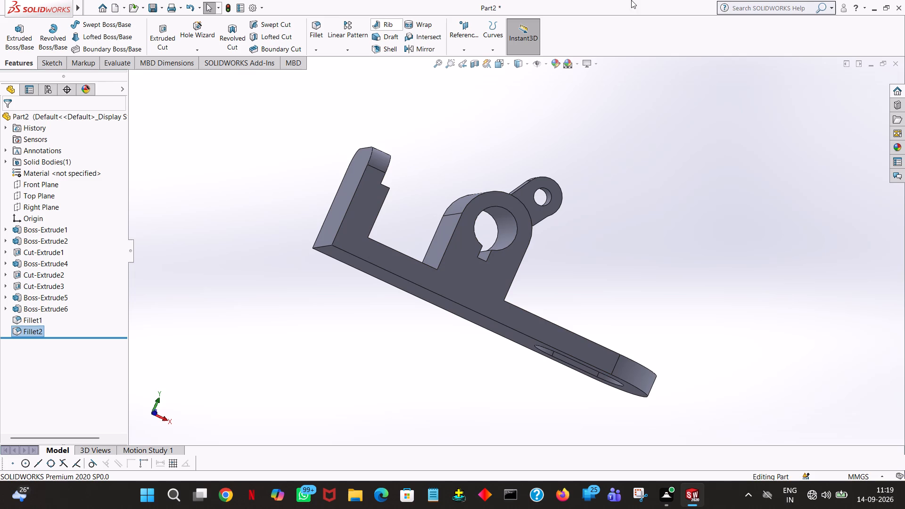
middle_click(633, 210)
middle_click_drag(523, 197, 497, 215)
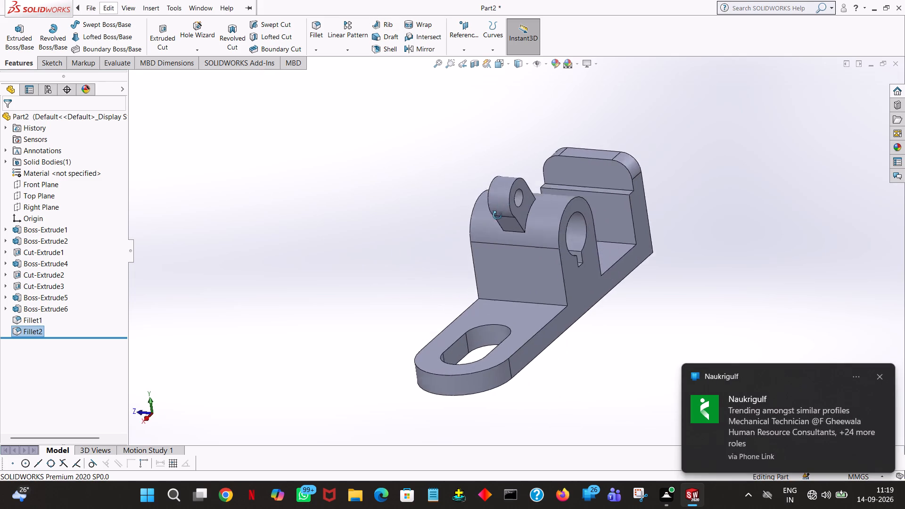
middle_click_drag(497, 215, 428, 227)
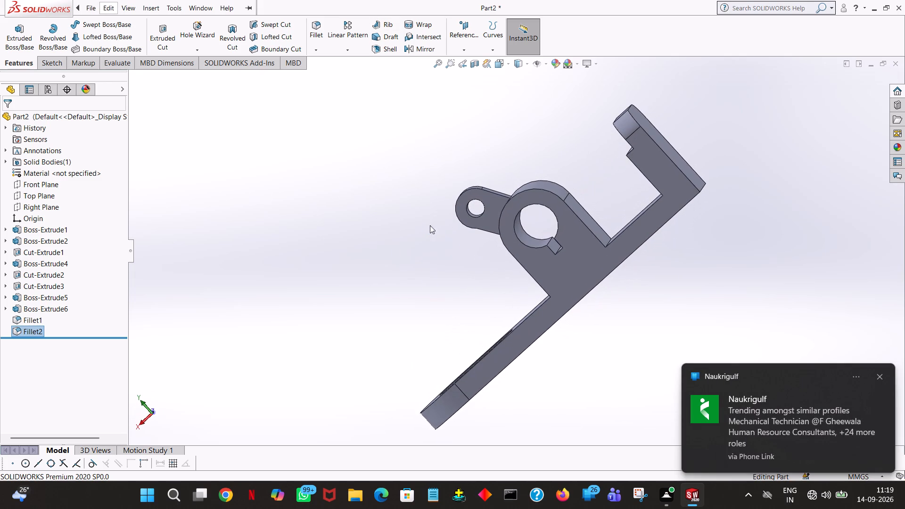
left_click(879, 374)
middle_click_drag(724, 160, 571, 325)
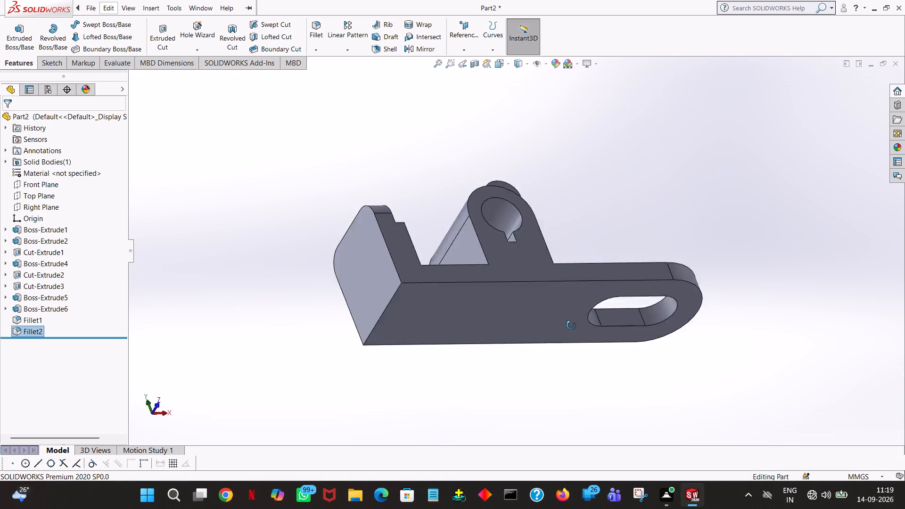
Examine the bracket's upright, arm, slotted base and rounded end block from the front, slot end and outer end.
middle_click_drag(571, 325, 608, 428)
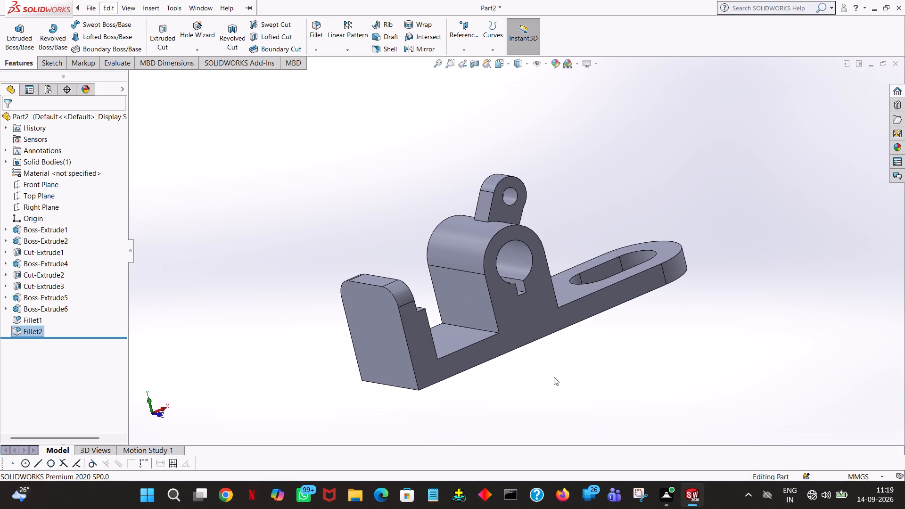
middle_click_drag(552, 376, 527, 369)
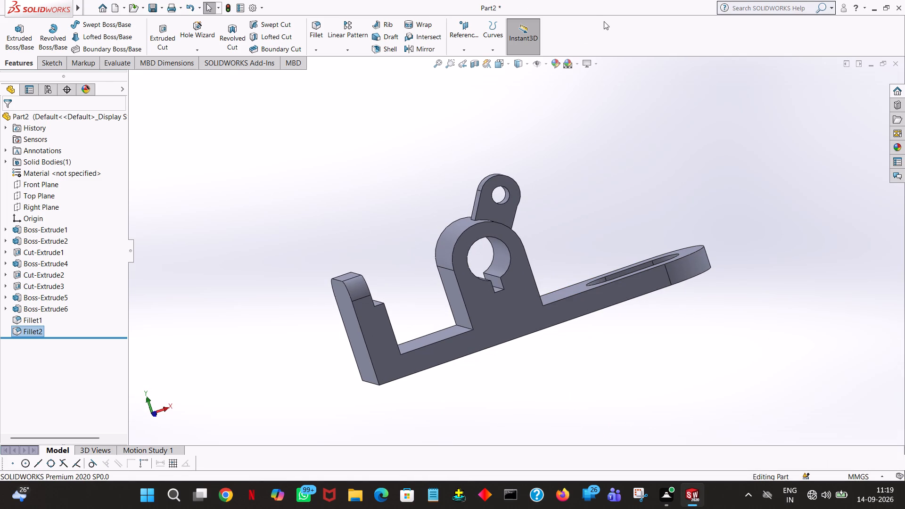
middle_click_drag(591, 93, 545, 201)
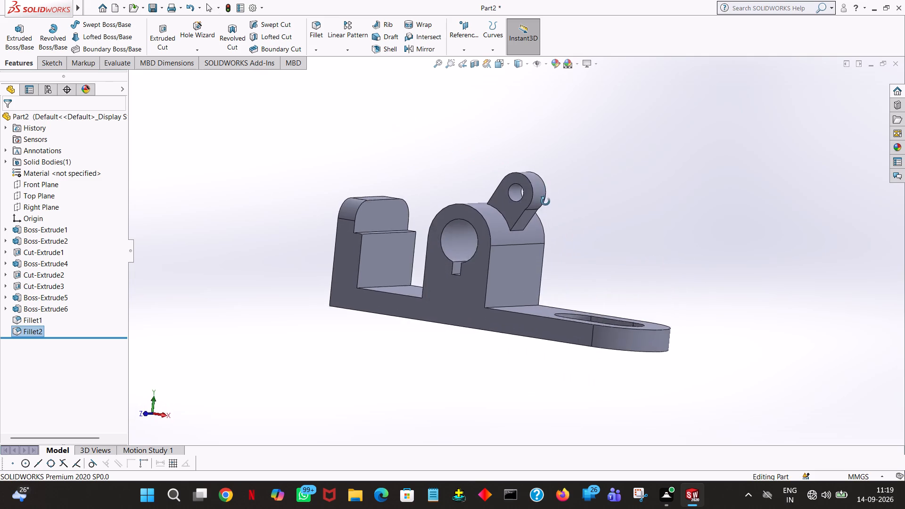
middle_click_drag(545, 201, 527, 223)
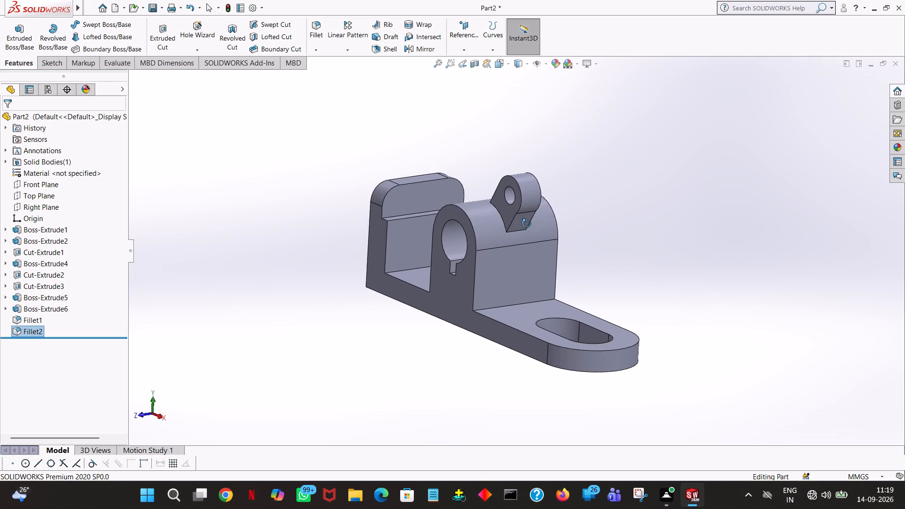
middle_click_drag(527, 223, 532, 223)
middle_click(532, 223)
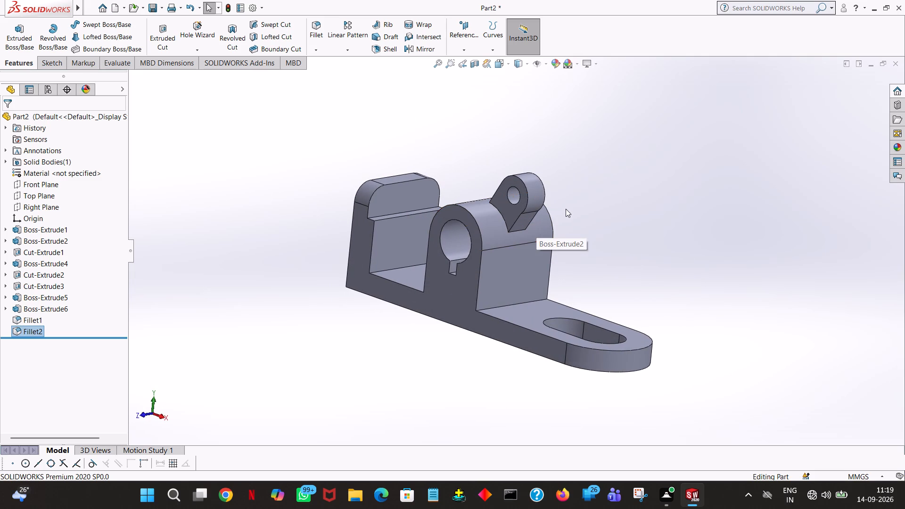
middle_click_drag(566, 209, 571, 197)
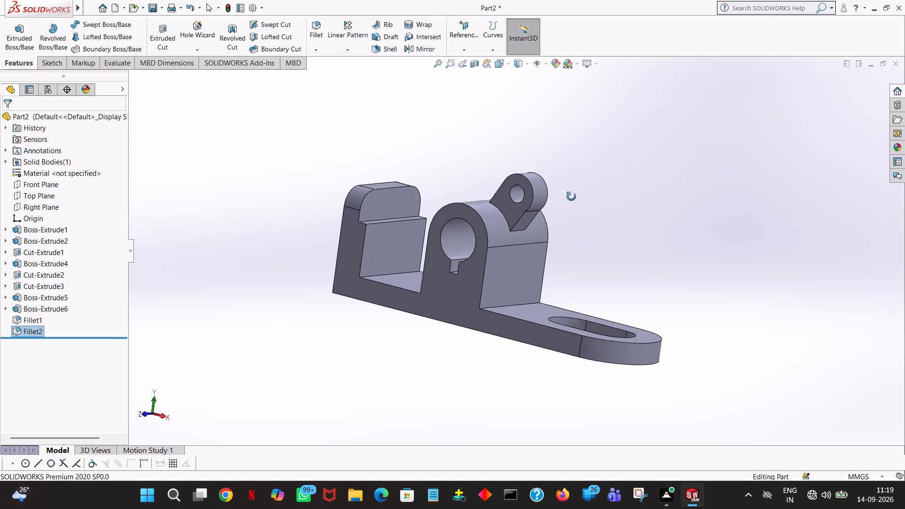
middle_click_drag(571, 197, 691, 271)
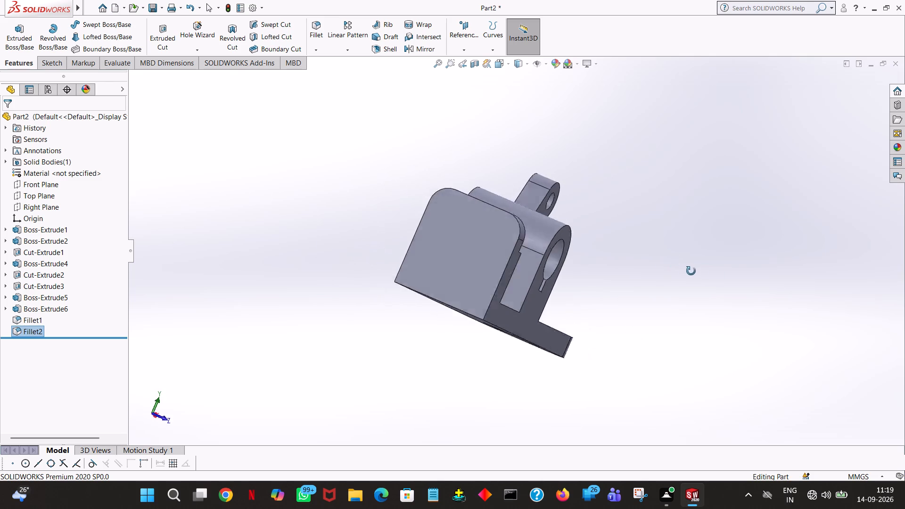
middle_click_drag(691, 271, 705, 281)
middle_click(705, 281)
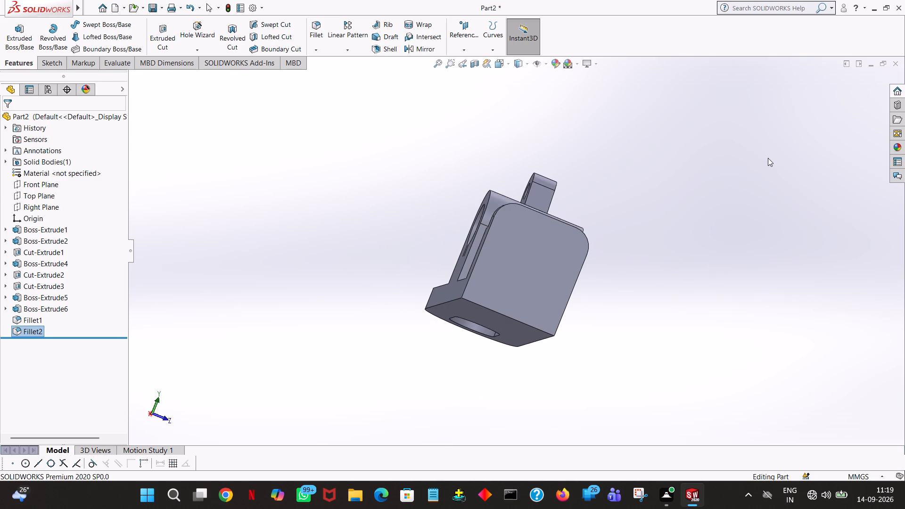
On the end block's outer face, start an Extruded Cut sketch and draw a 3.5 mm radius circle centred on the rear corner rounding.
left_click(58, 62)
left_click(29, 57)
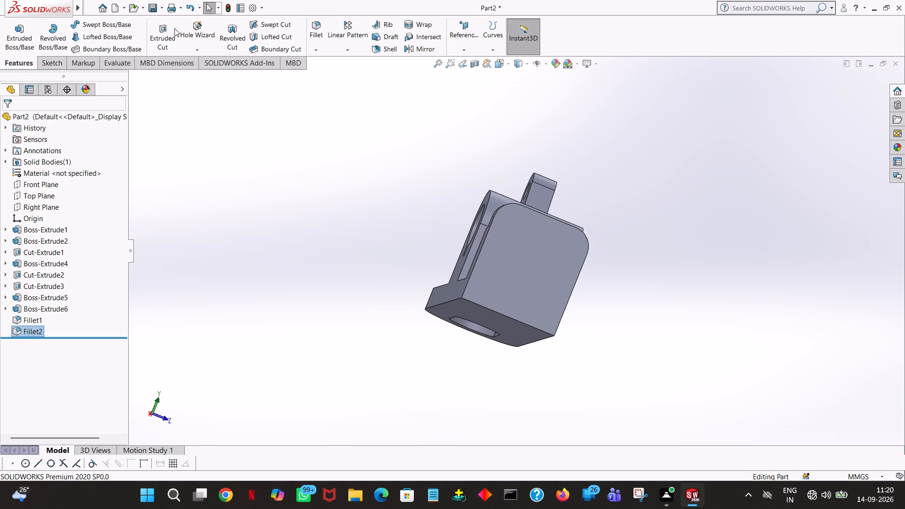
left_click(169, 29)
left_click(523, 241)
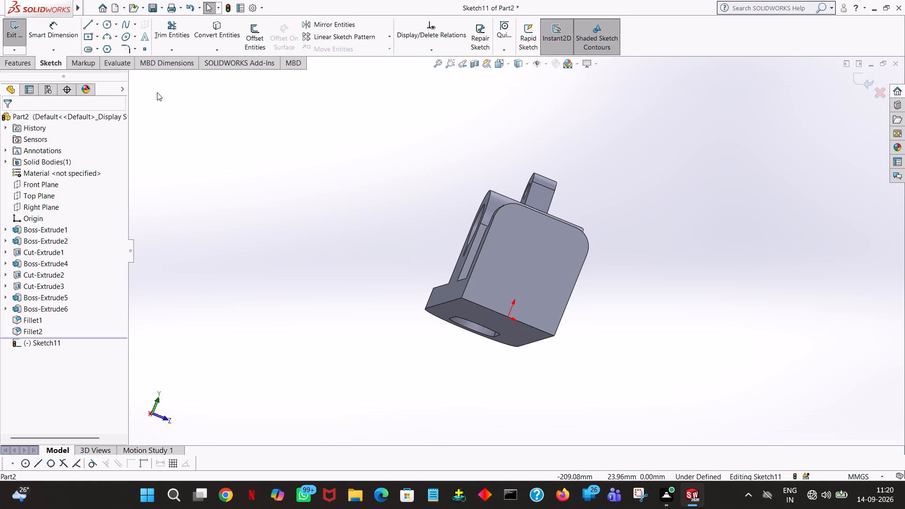
left_click(103, 24)
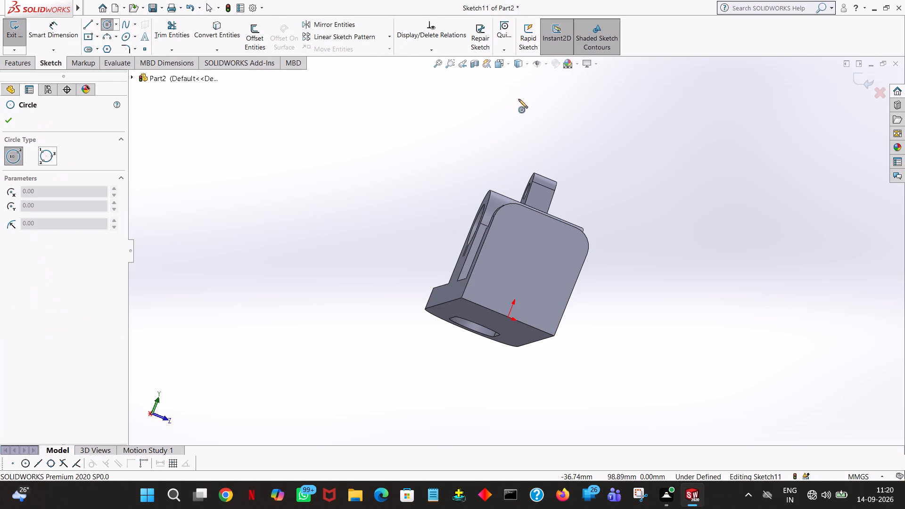
left_click(507, 64)
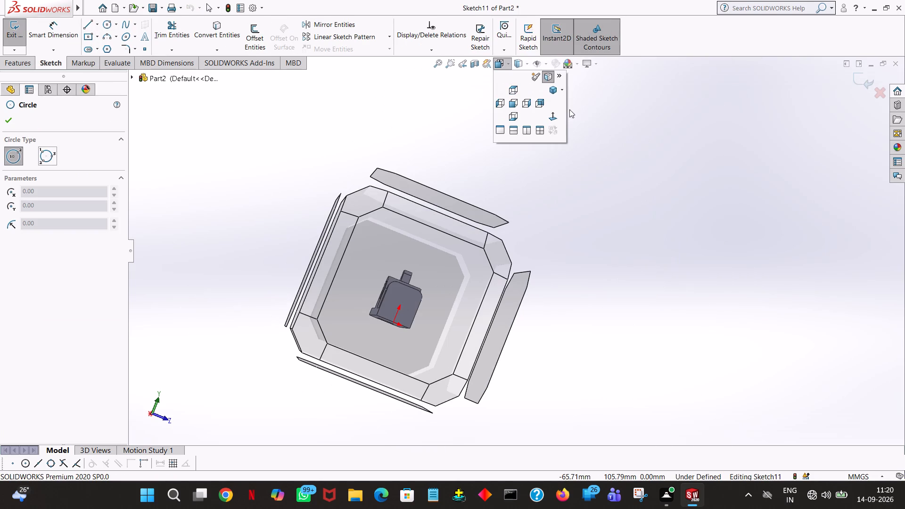
left_click(555, 115)
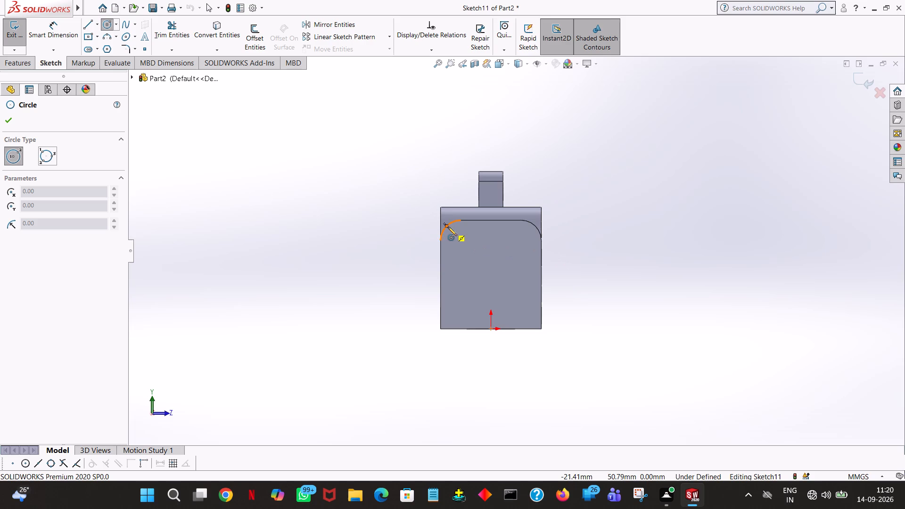
left_click(460, 240)
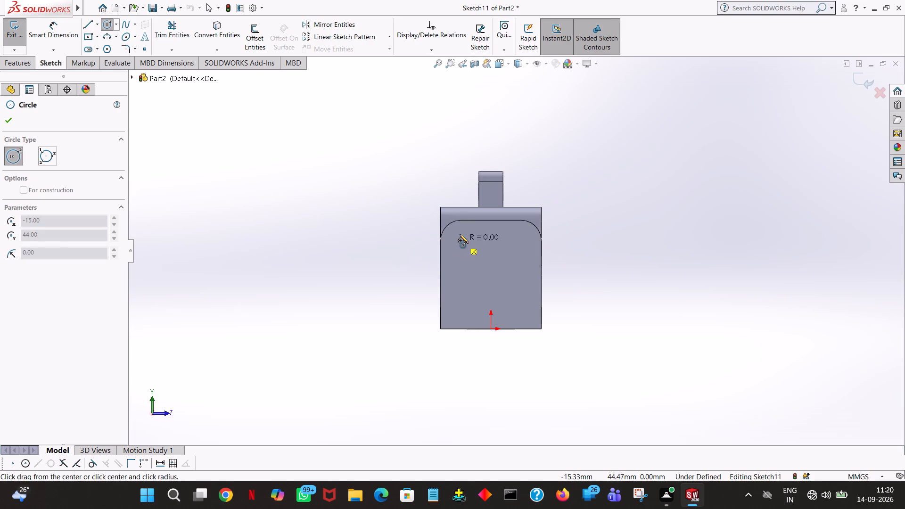
left_click(459, 228)
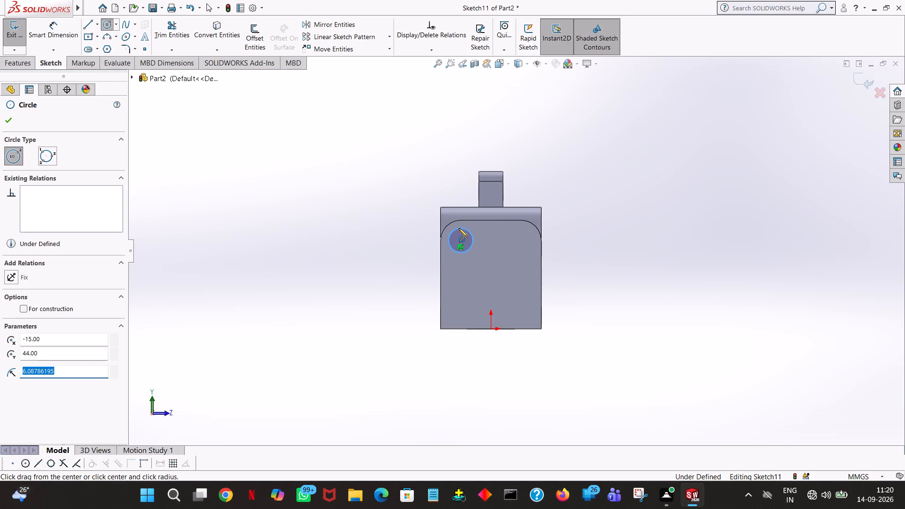
key("7")
type("/2")
key("Return")
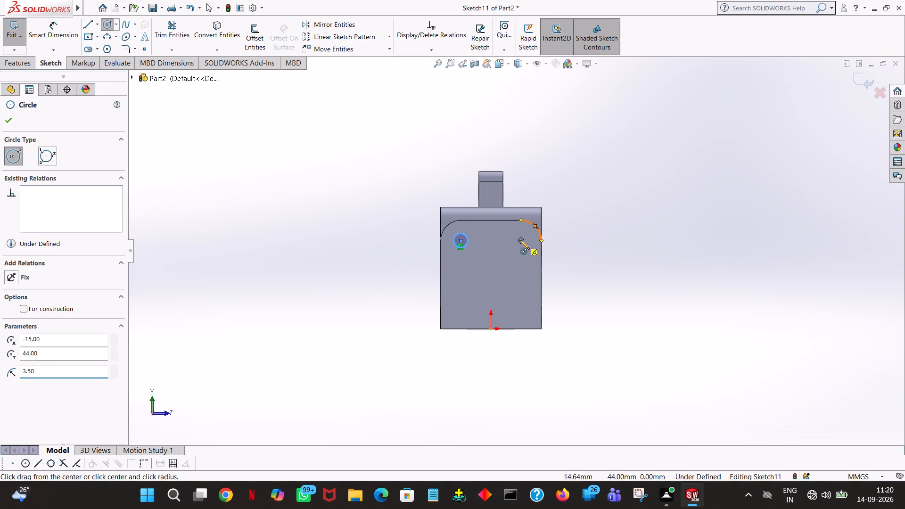
Draw a second circle of 3 mm radius centred on the front upper corner rounding of the end block.
left_click(520, 240)
left_click(519, 233)
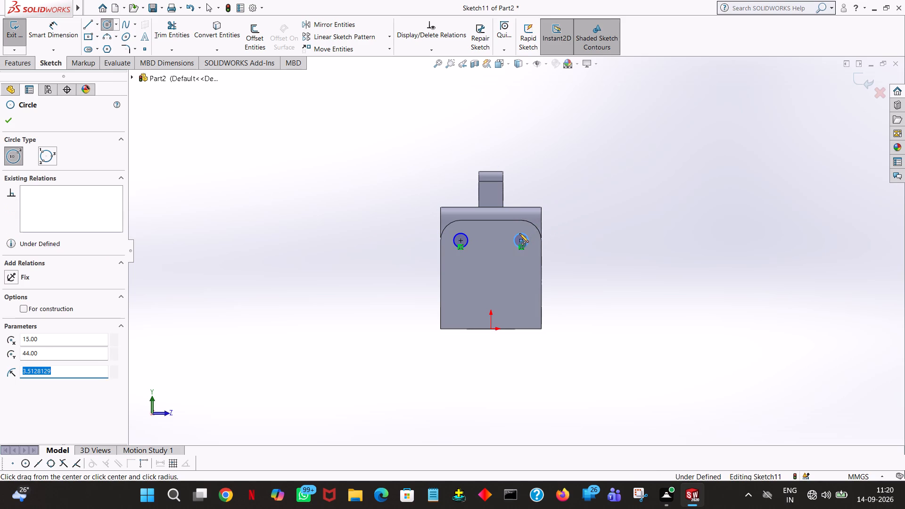
key("3")
key("Return")
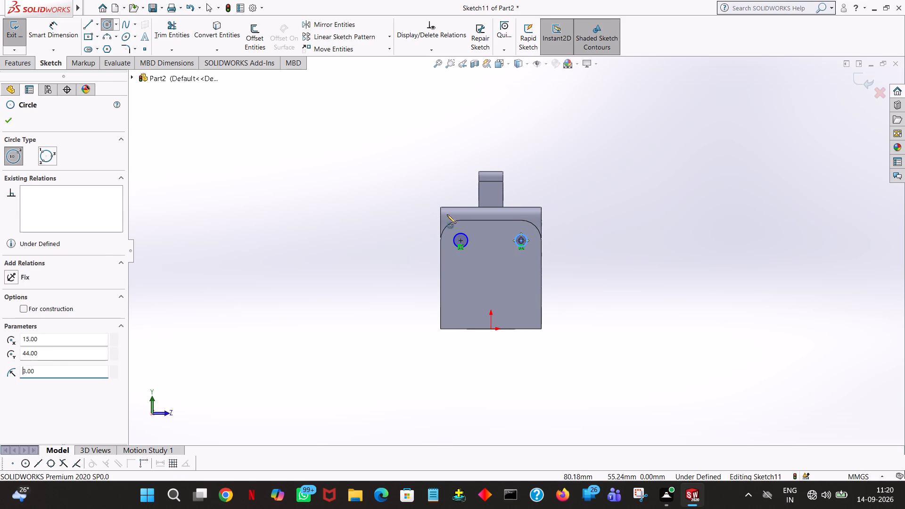
left_click(3, 121)
left_click(392, 133)
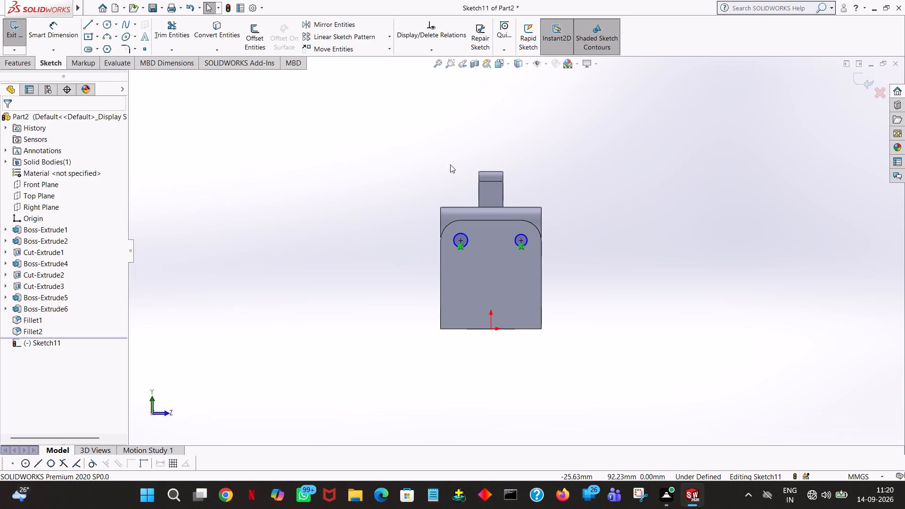
Cut both circles through the end block as a blind 50 mm extruded cut directed towards the upright.
left_click(25, 57)
left_click(163, 36)
middle_click_drag(721, 151, 710, 150)
middle_click_drag(683, 143, 595, 138)
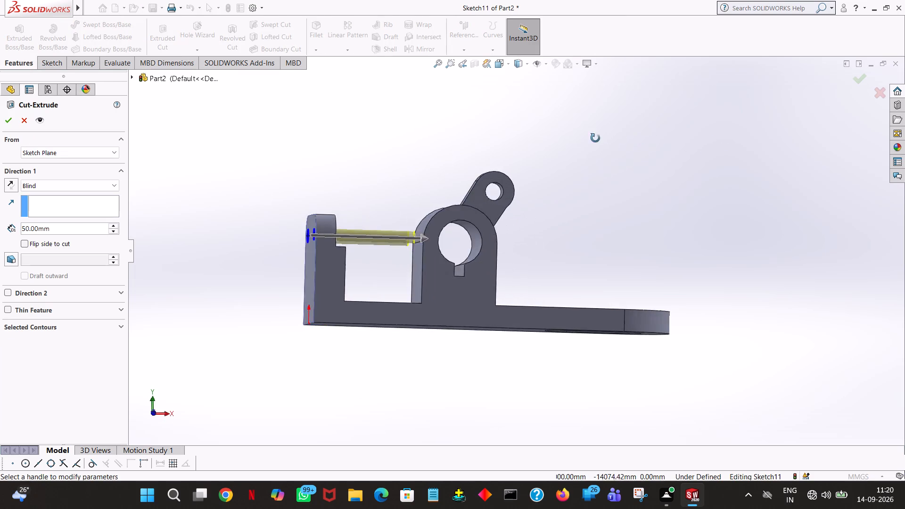
middle_click_drag(595, 138, 610, 194)
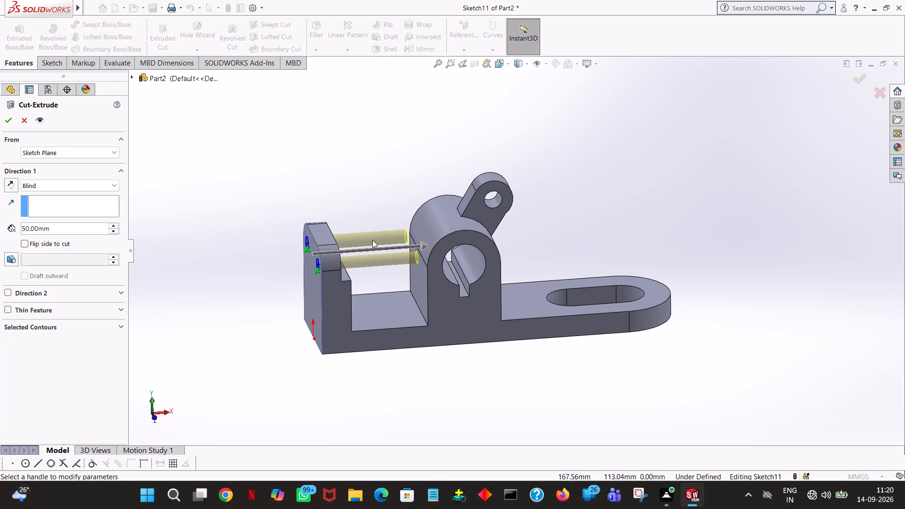
left_click(110, 231)
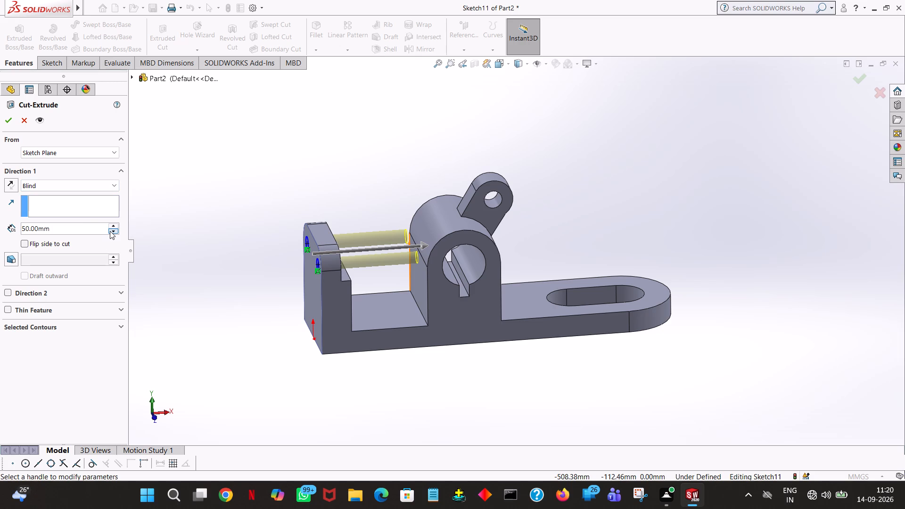
left_click(10, 115)
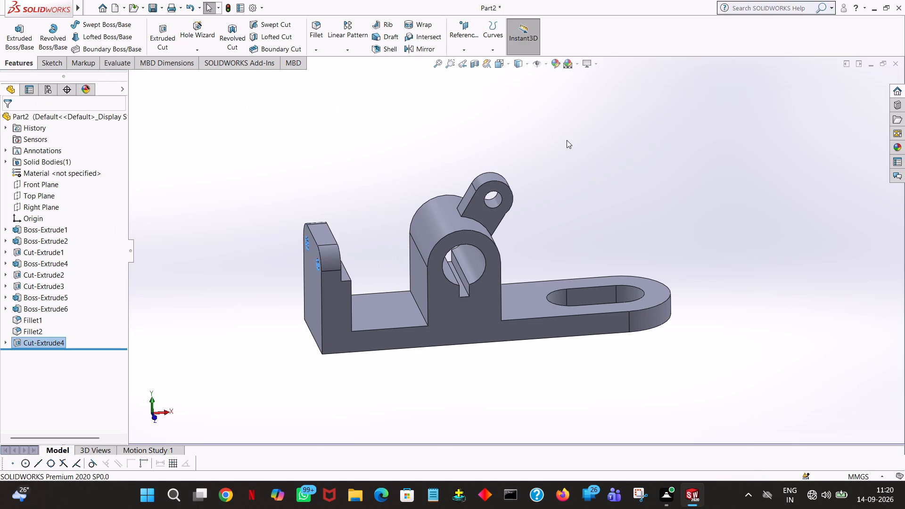
left_click(568, 140)
Examine the two holes in the end block and the rest of the bracket from the outer end, slot end, underside and top.
middle_click_drag(656, 153, 740, 136)
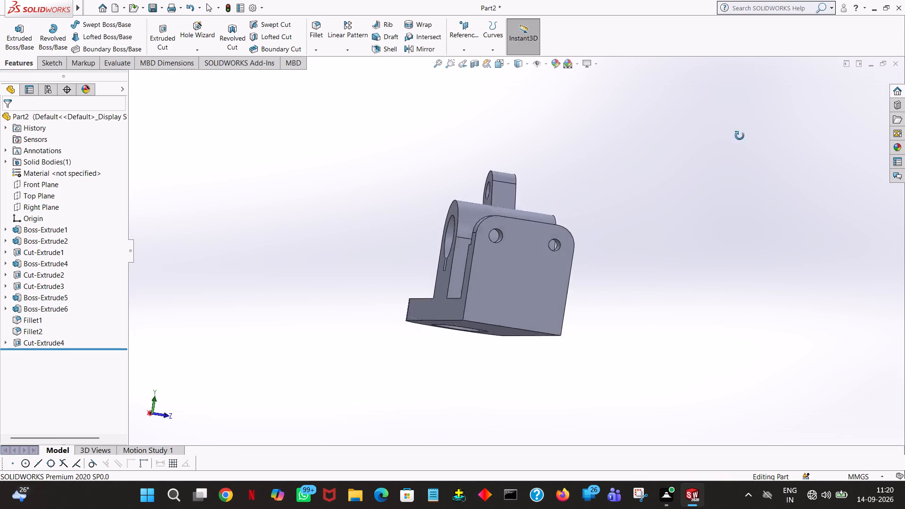
middle_click_drag(740, 136, 552, 215)
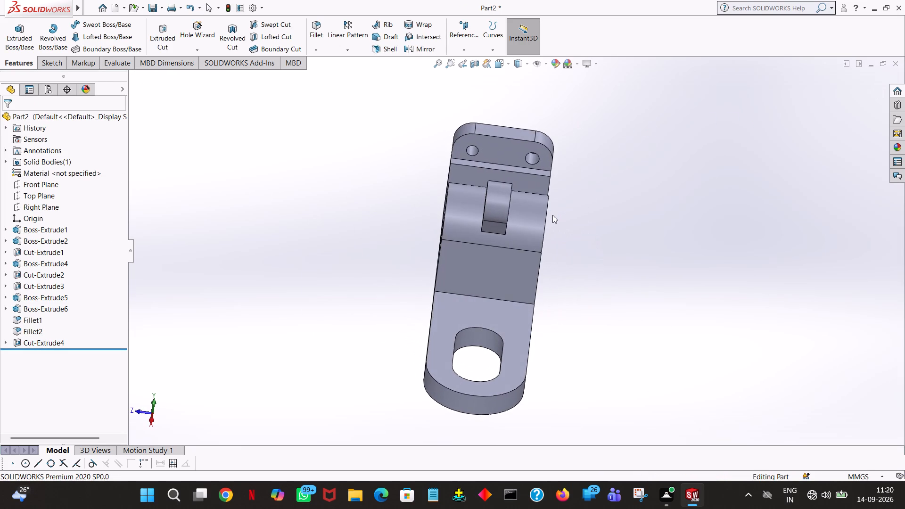
middle_click(556, 212)
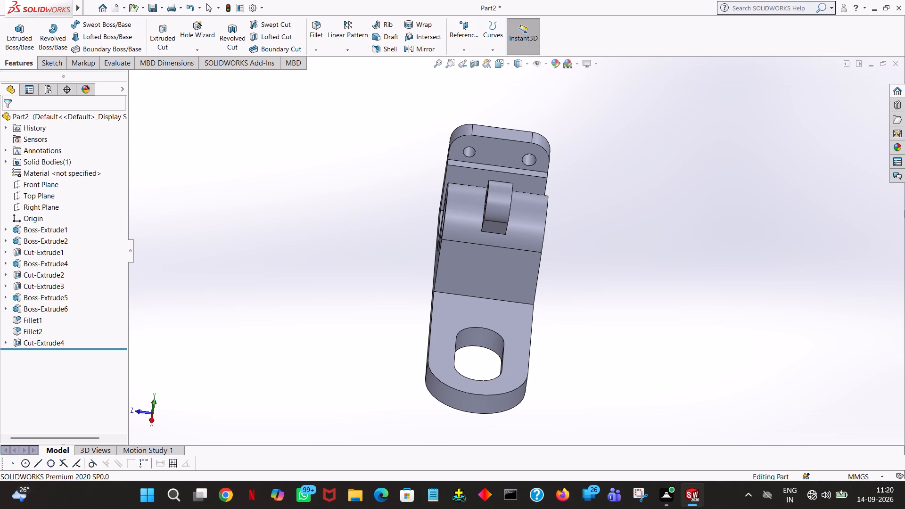
middle_click_drag(823, 251, 904, 232)
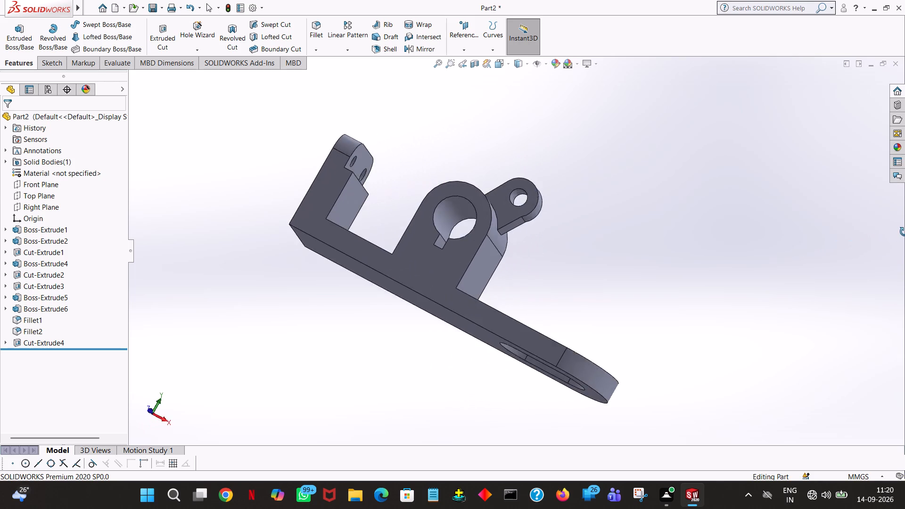
middle_click_drag(904, 232, 857, 273)
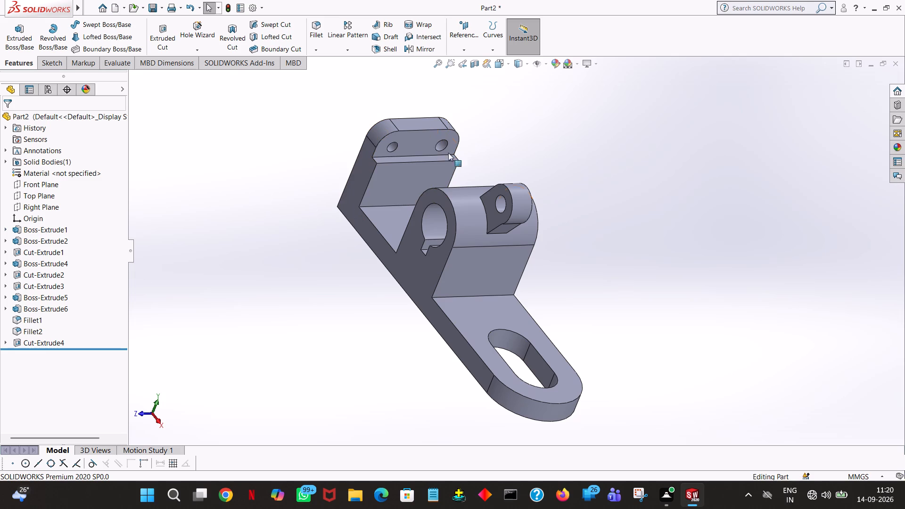
middle_click_drag(628, 320, 645, 246)
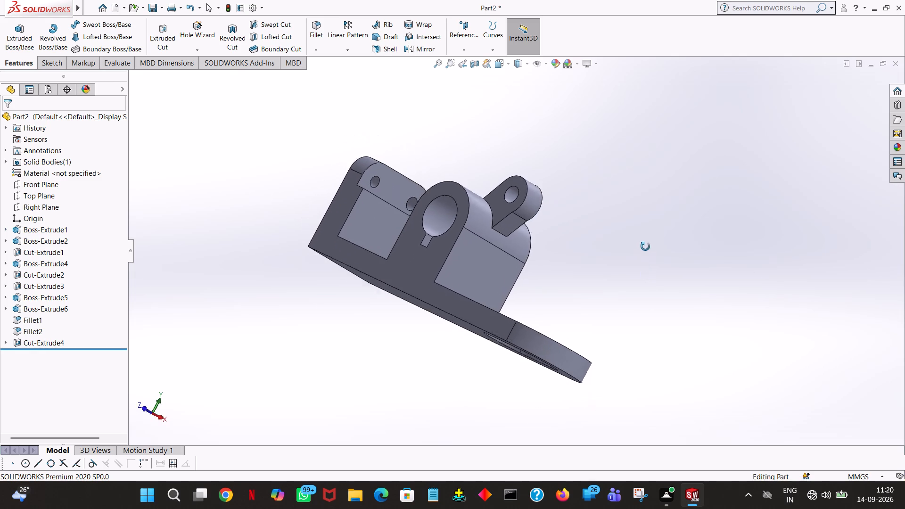
middle_click_drag(645, 246, 375, 282)
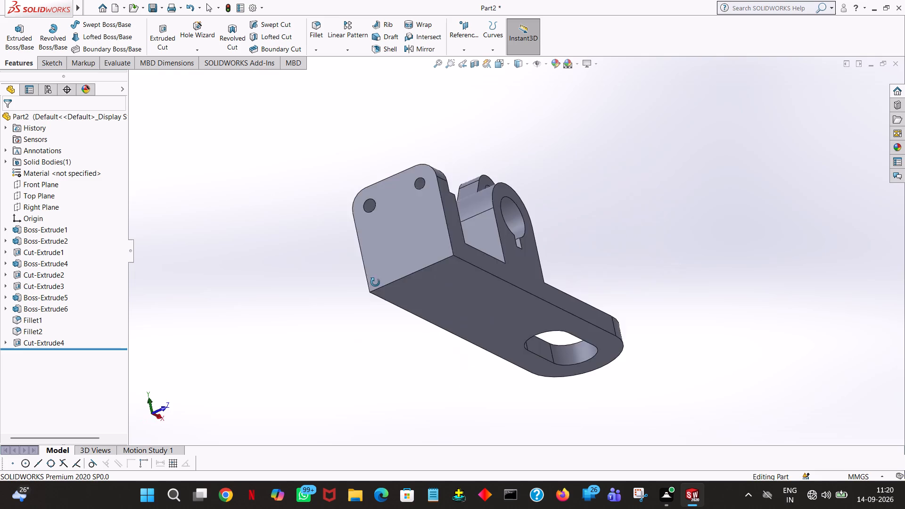
middle_click_drag(375, 282, 401, 63)
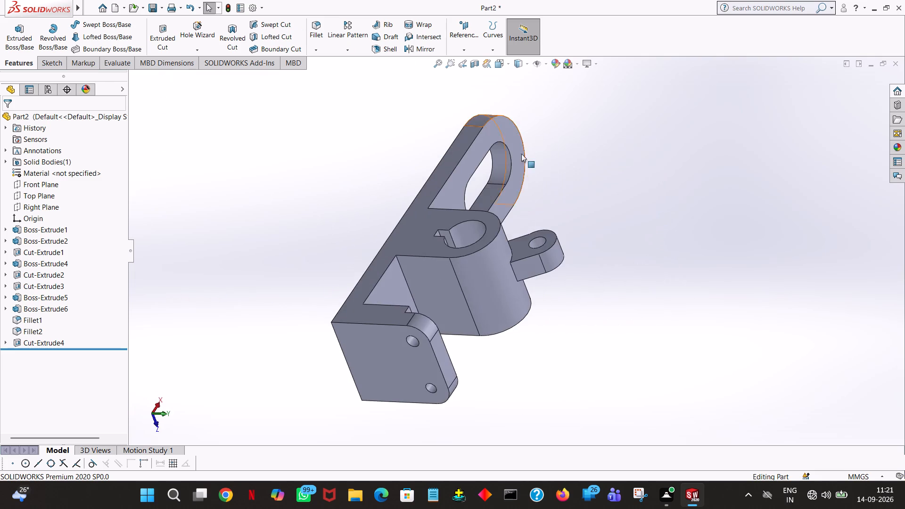
middle_click_drag(550, 179, 297, 165)
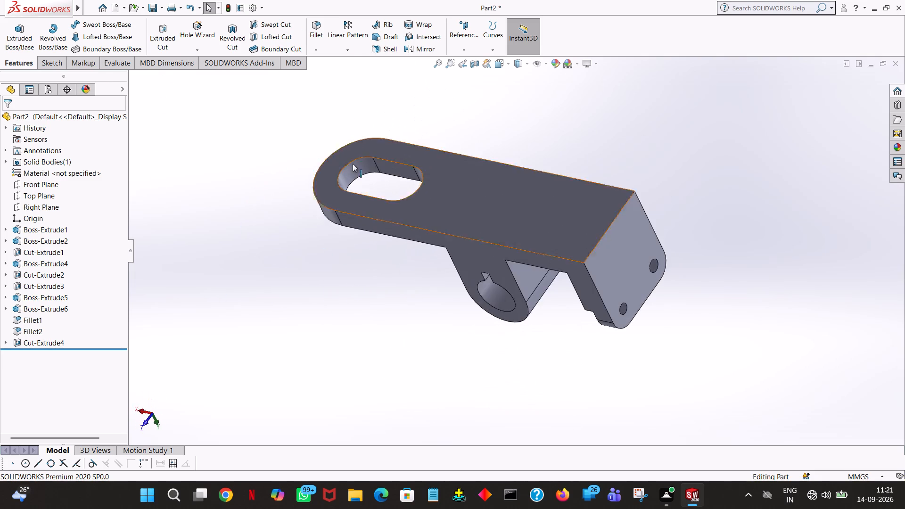
middle_click_drag(427, 179, 475, 206)
middle_click_drag(470, 208, 280, 165)
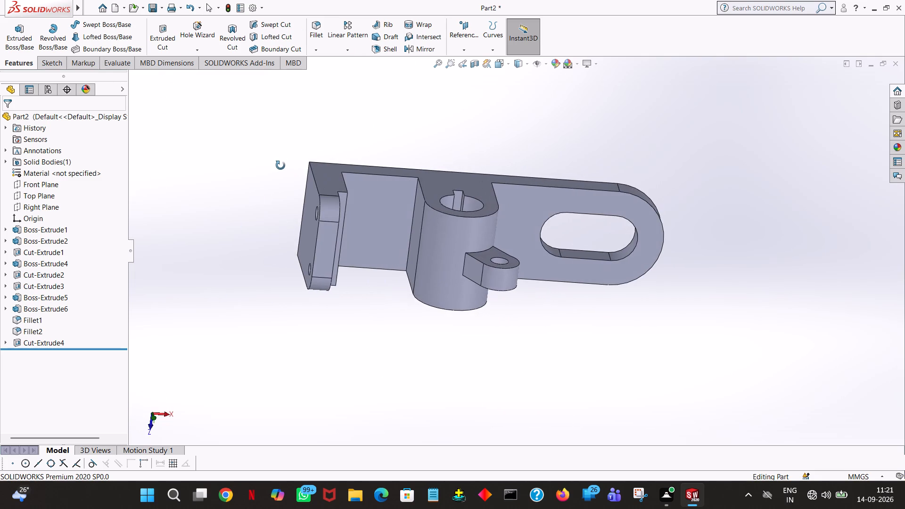
middle_click_drag(280, 165, 313, 57)
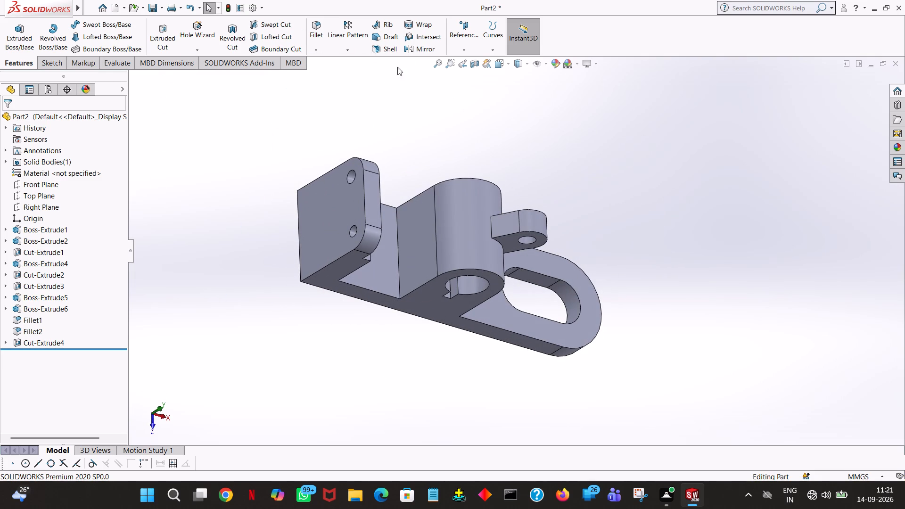
middle_click_drag(677, 308, 647, 182)
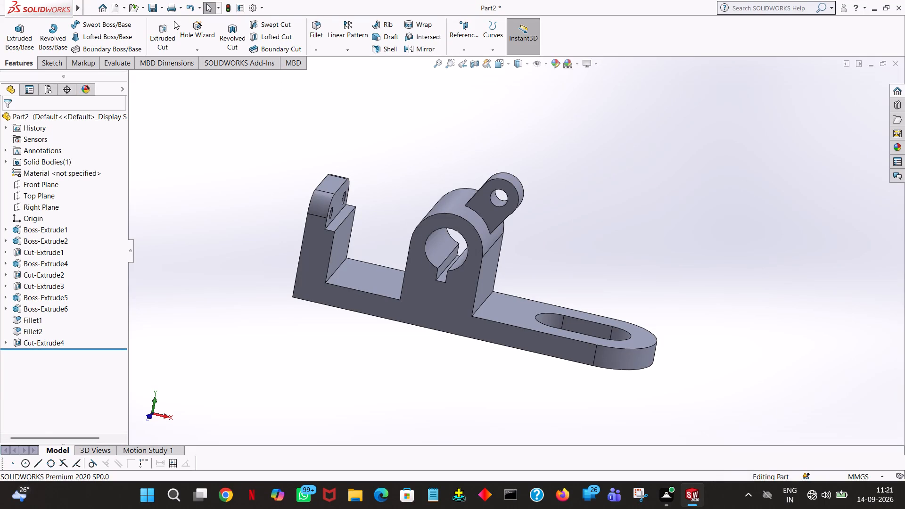
Save the part as "elongated flat base" in the "desighn new job" folder on New Volume (E:).
left_click(158, 7)
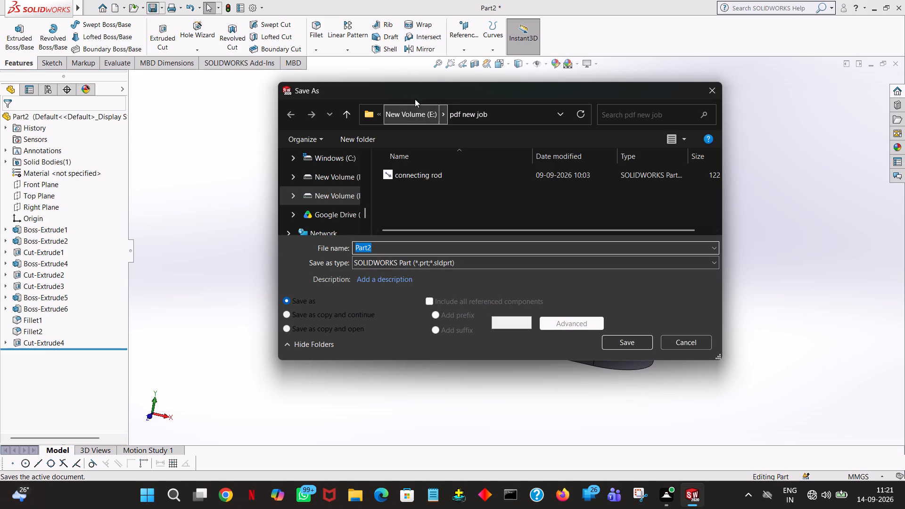
left_click(412, 106)
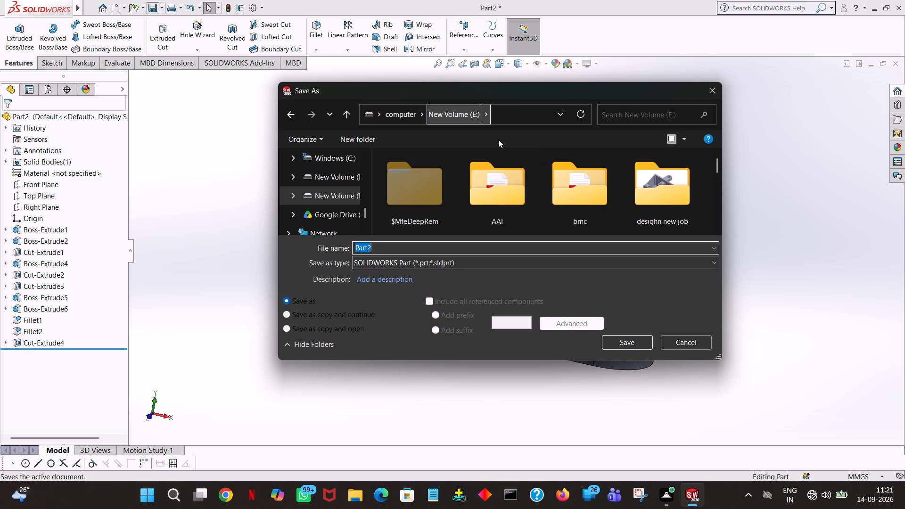
double_click(681, 187)
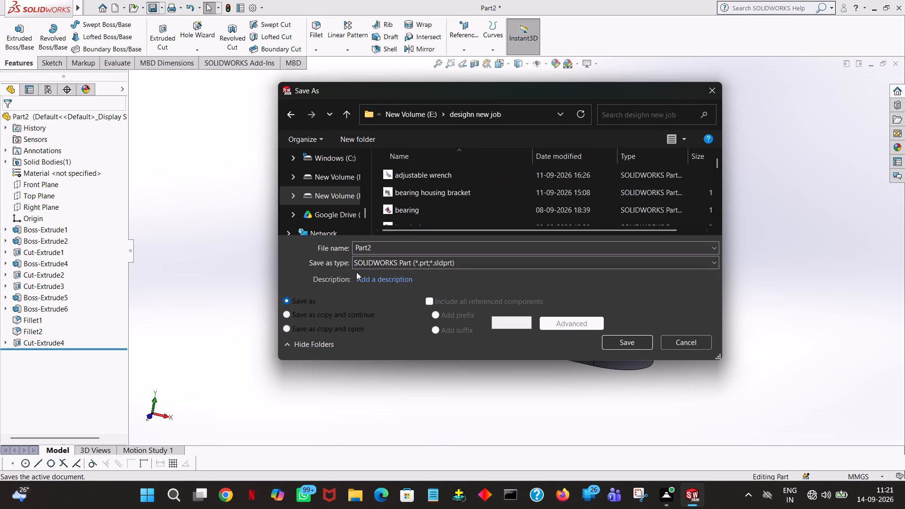
double_click(411, 245)
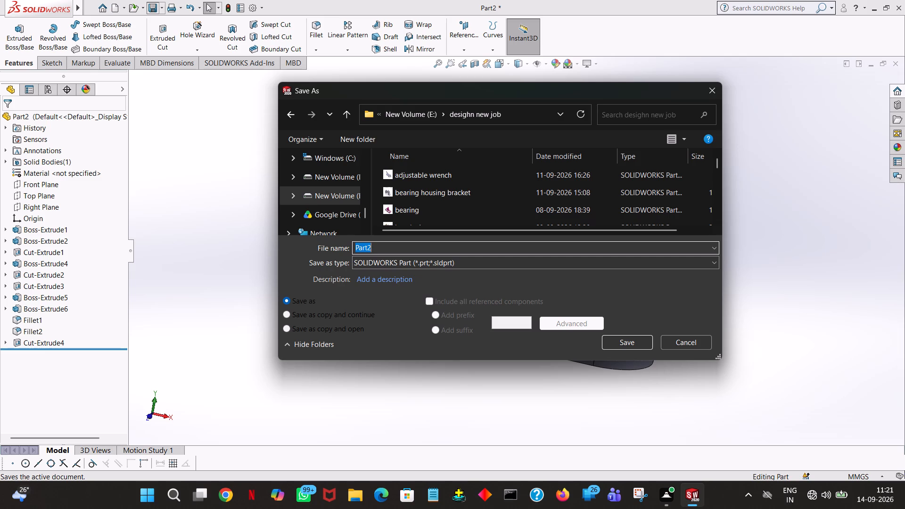
key("e")
type("longated f")
key("l")
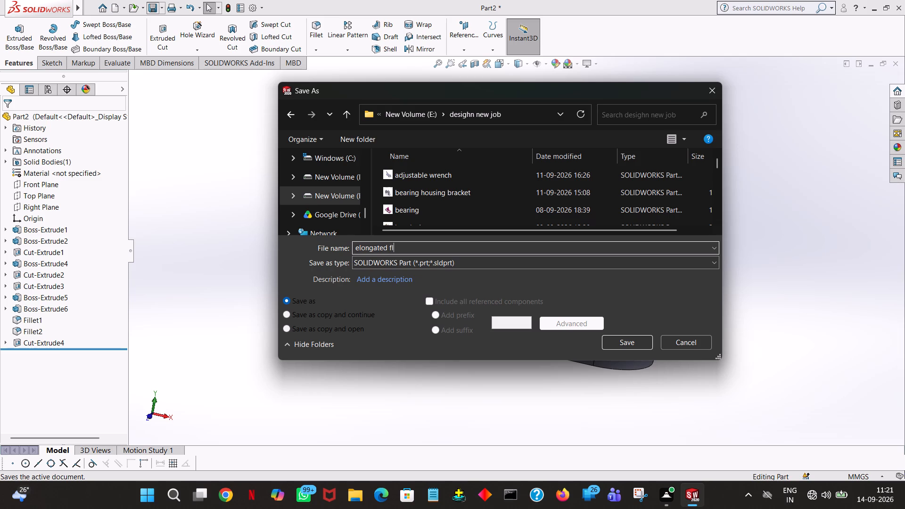
key("q")
key("BackSpace")
type("at base")
left_click(629, 340)
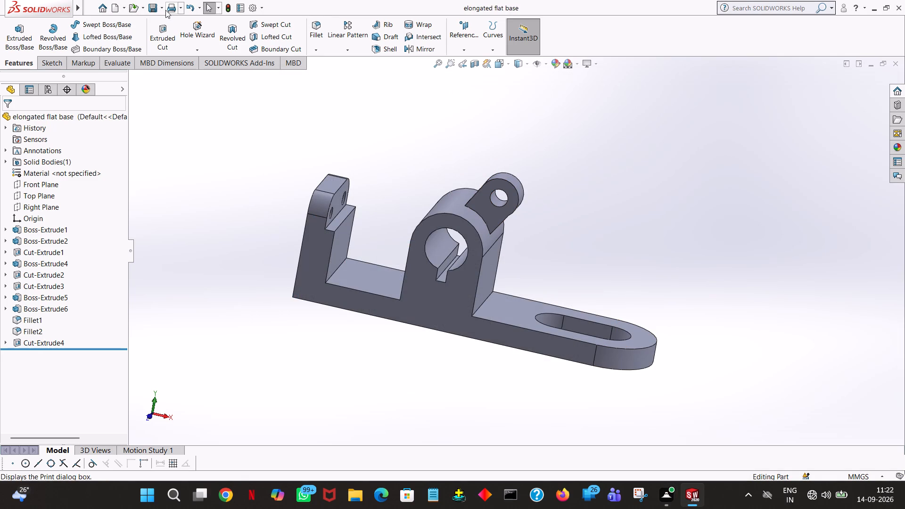
left_click(150, 6)
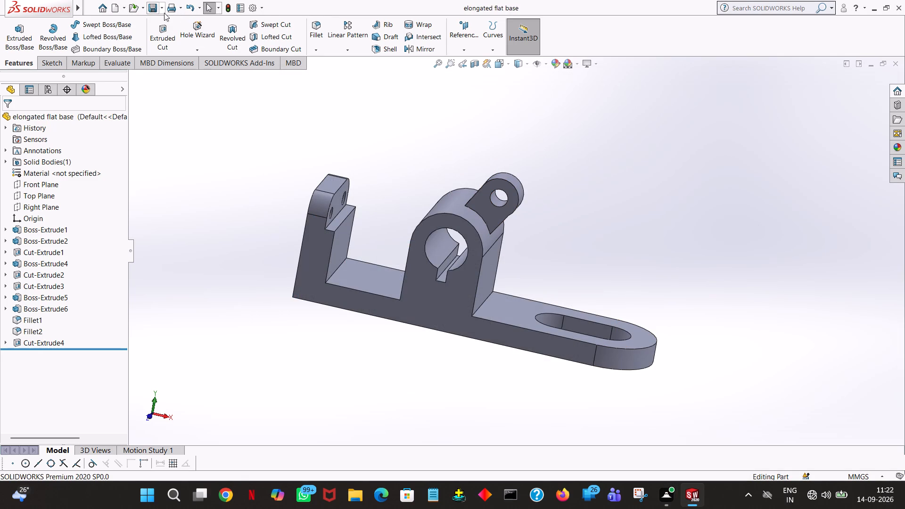
Save a PDF copy named "elongated flat base" in the "pdf new job" folder on New Volume (E:).
left_click(161, 6)
left_click(181, 28)
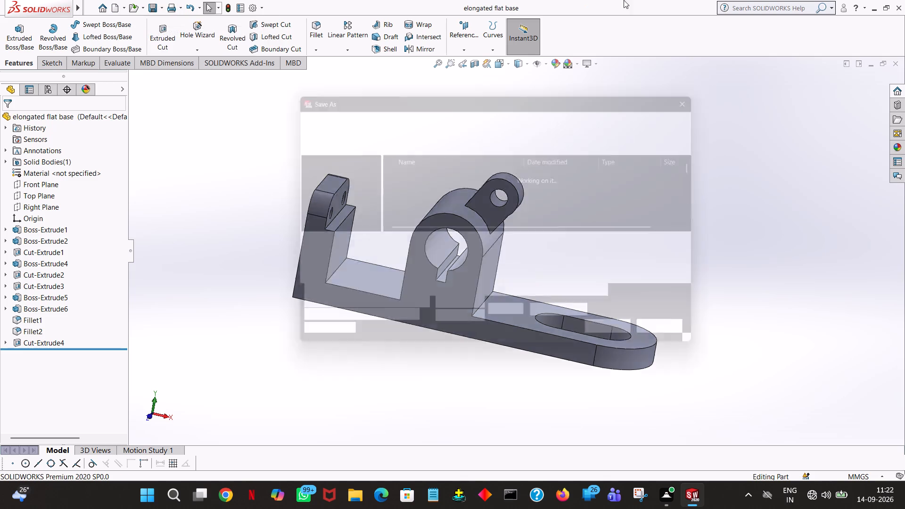
left_click(406, 115)
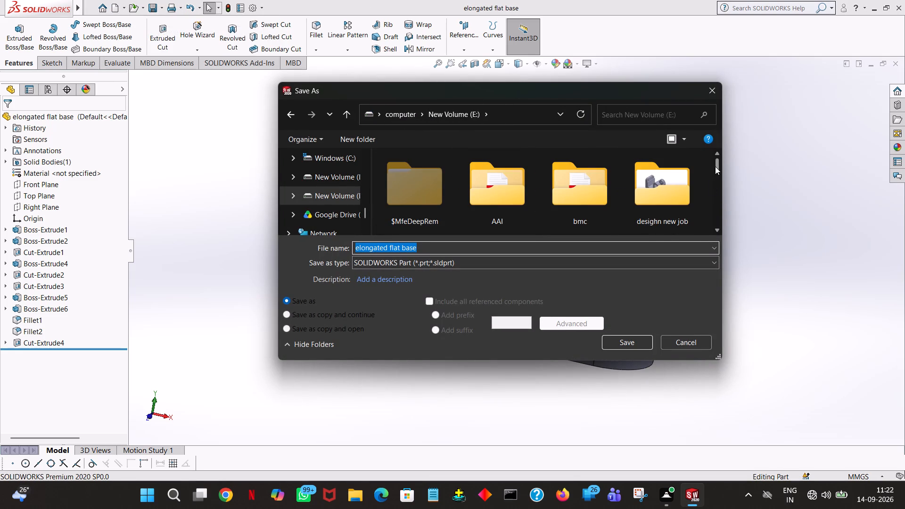
left_click_drag(718, 164, 724, 211)
double_click(399, 165)
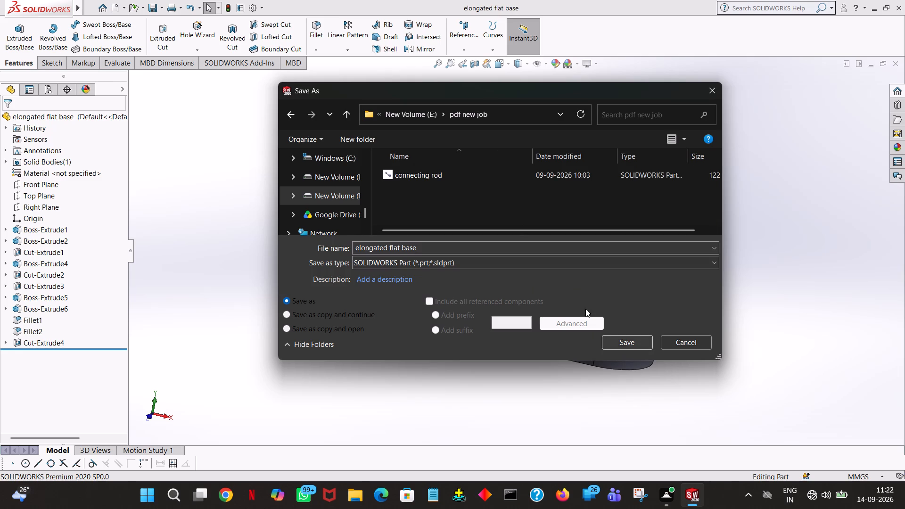
left_click(579, 267)
left_click(457, 73)
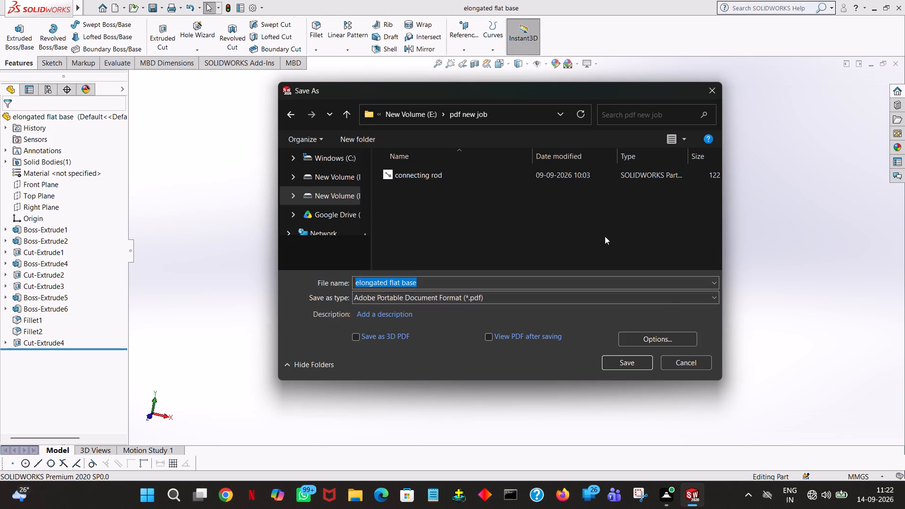
left_click(612, 360)
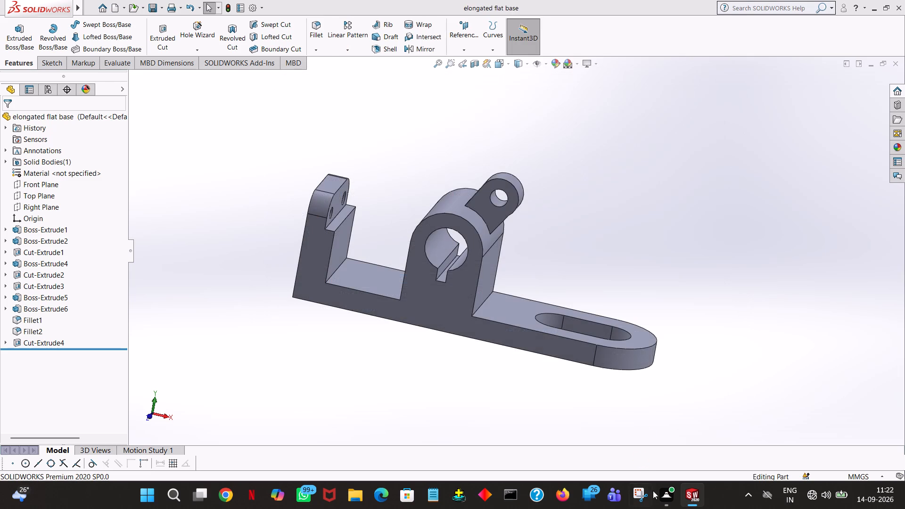